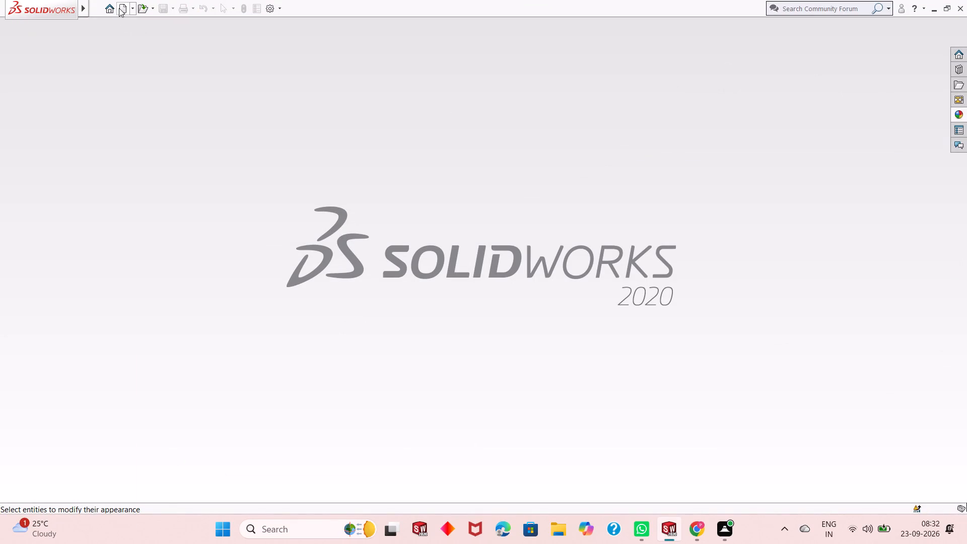
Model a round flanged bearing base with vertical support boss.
Create a new part document.
click(119, 8)
double_click(250, 255)
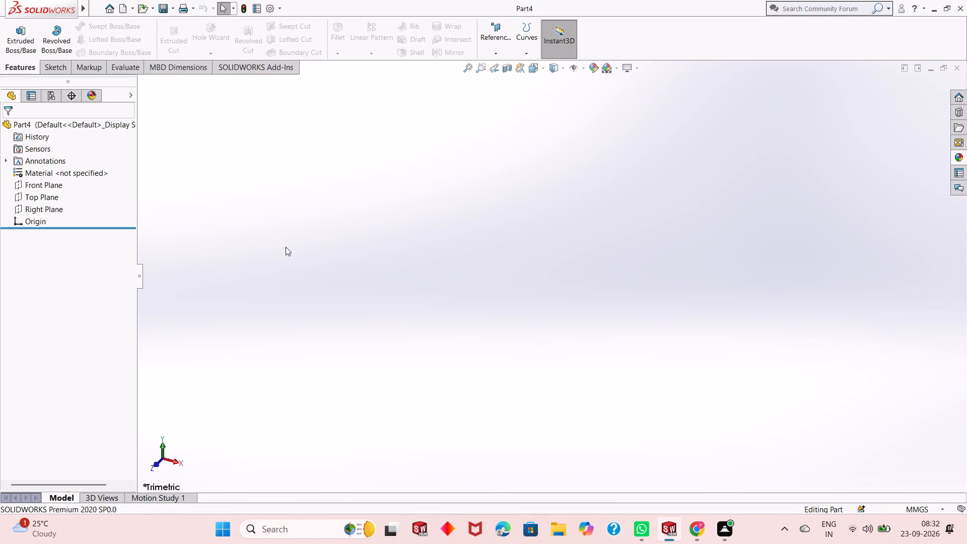
Start a sketch on the Top Plane and draw a circle of about 92 mm radius centred on the origin.
click(51, 199)
click(62, 188)
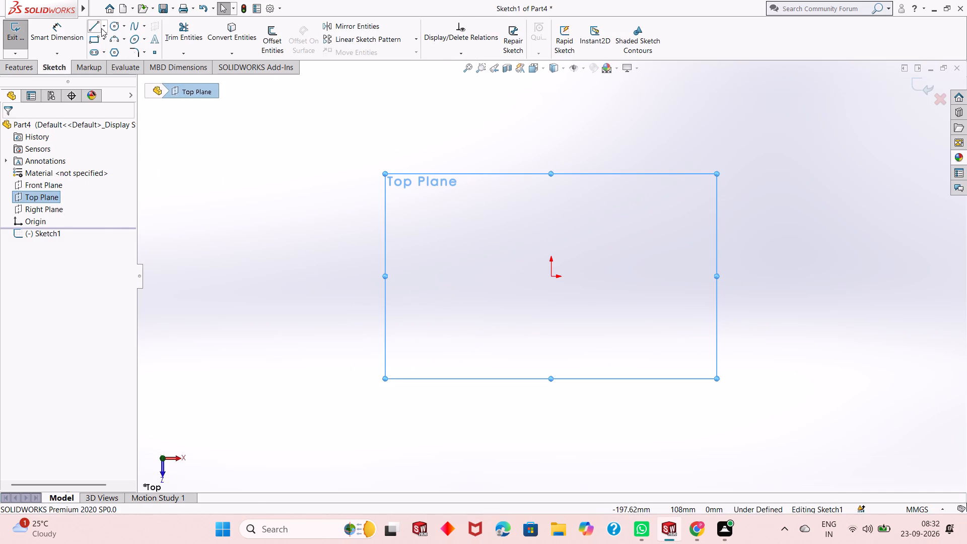
click(115, 25)
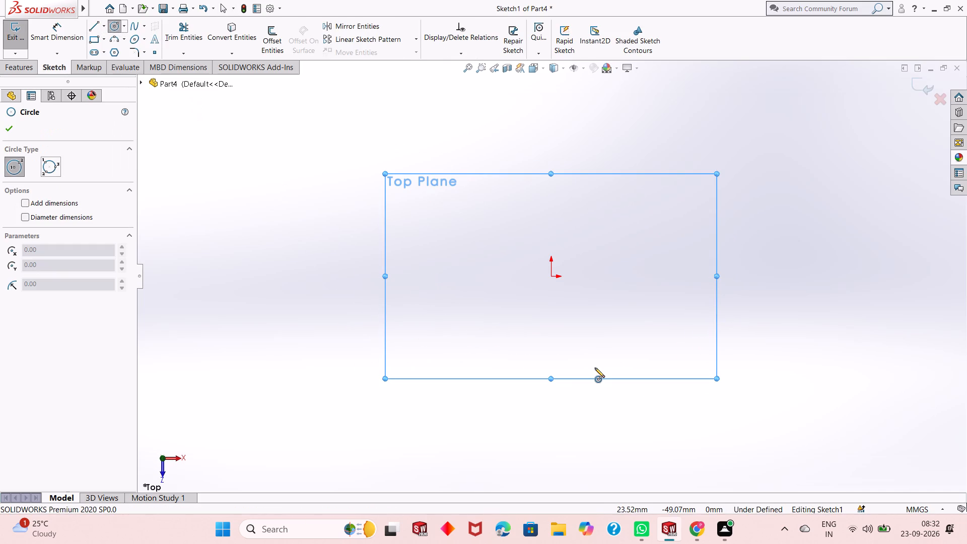
click(551, 277)
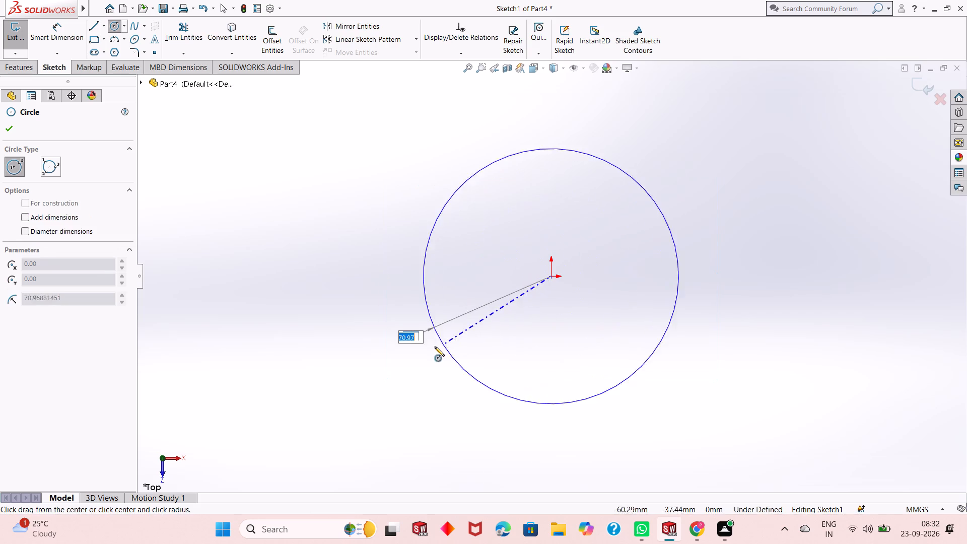
click(401, 360)
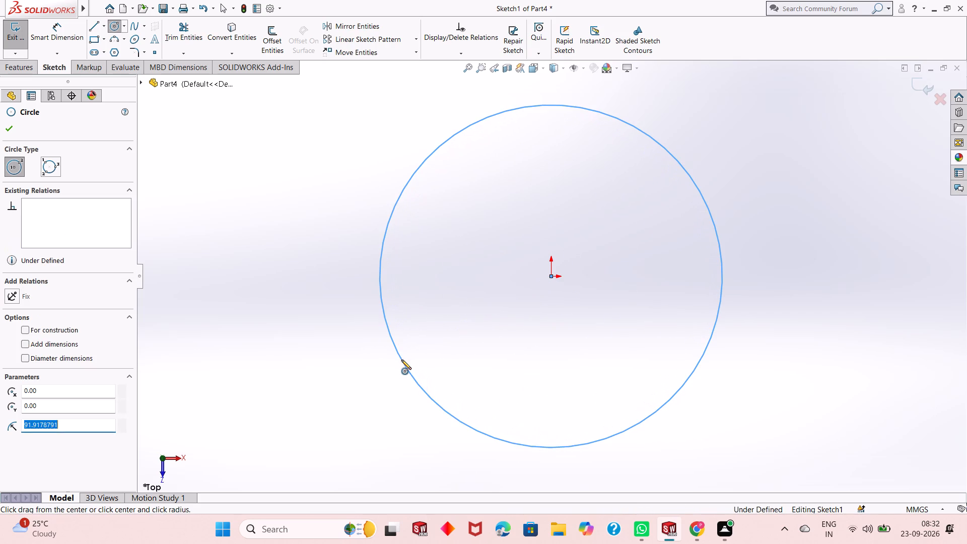
right_click(401, 360)
click(419, 366)
Dimension the circle's diameter and set it to 200 mm.
scroll(491, 350, up, 1)
scroll(604, 256, down, 1)
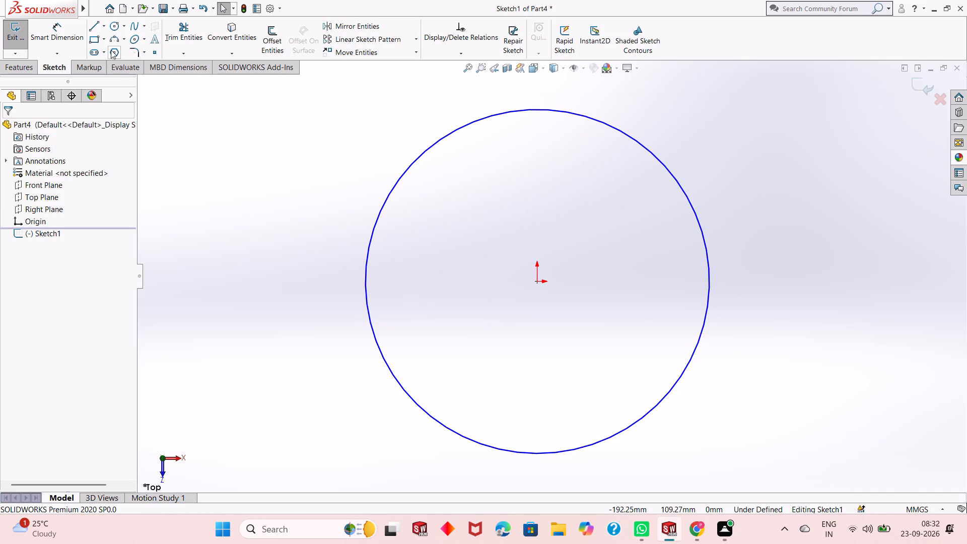
click(61, 36)
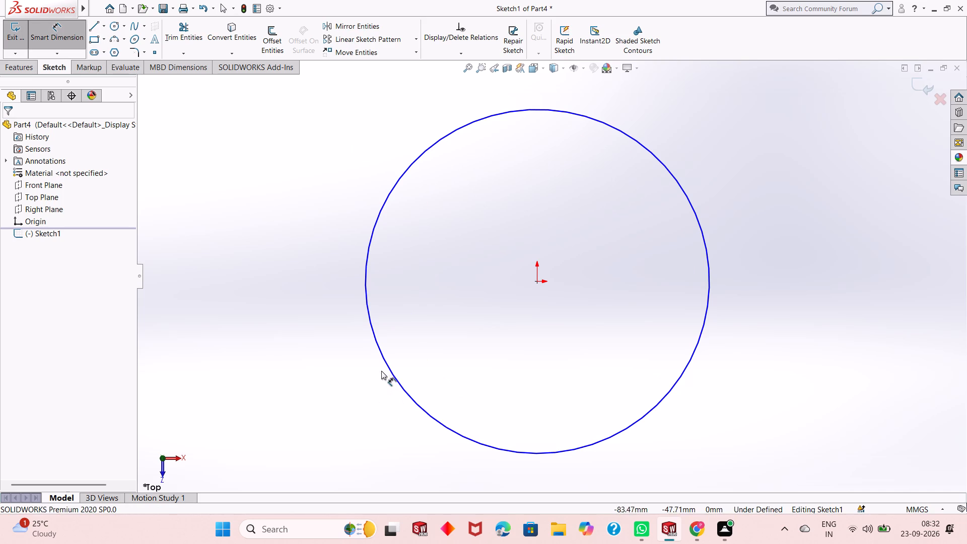
click(386, 364)
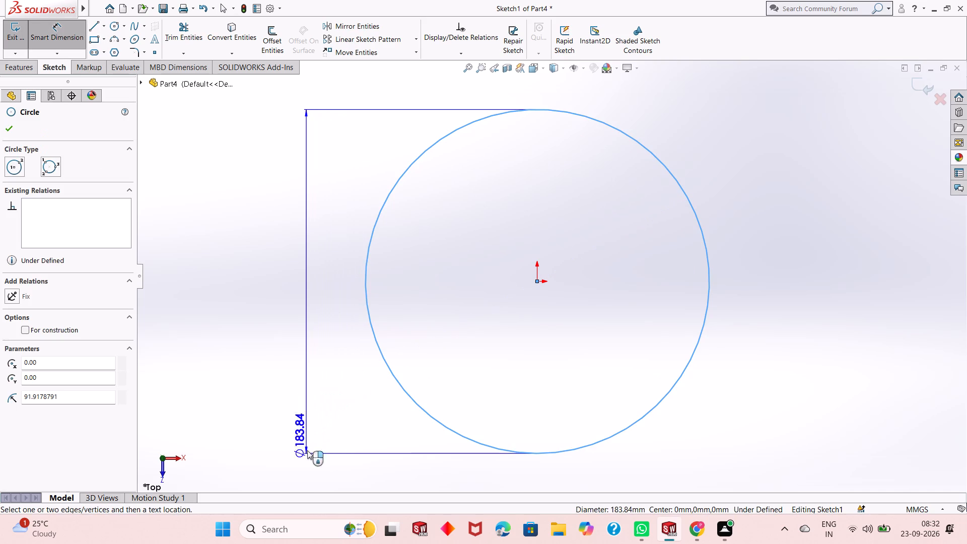
click(317, 474)
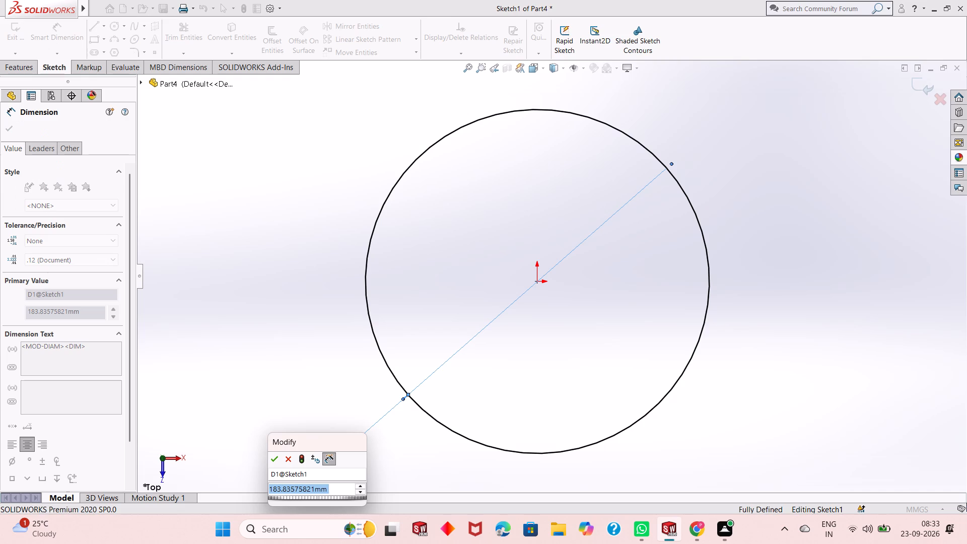
text(200)
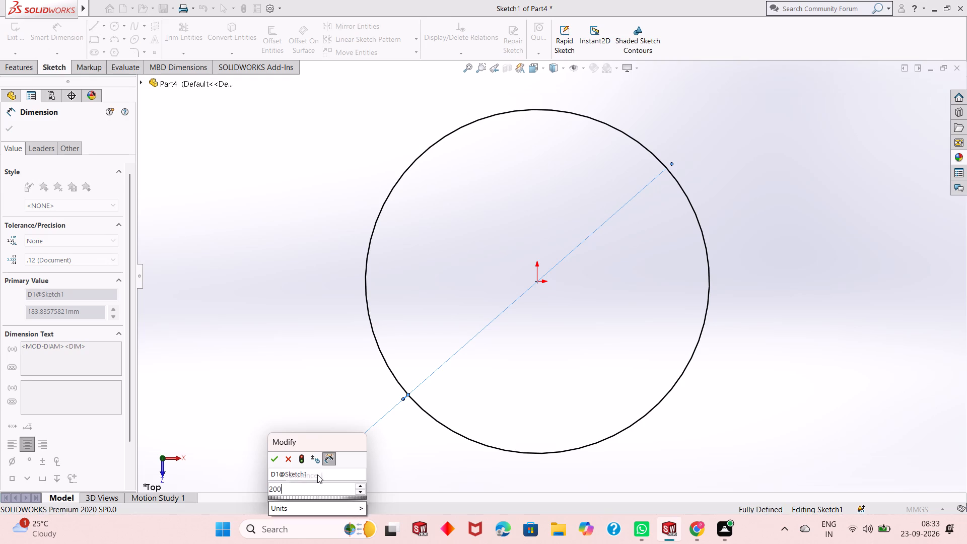
key(Return)
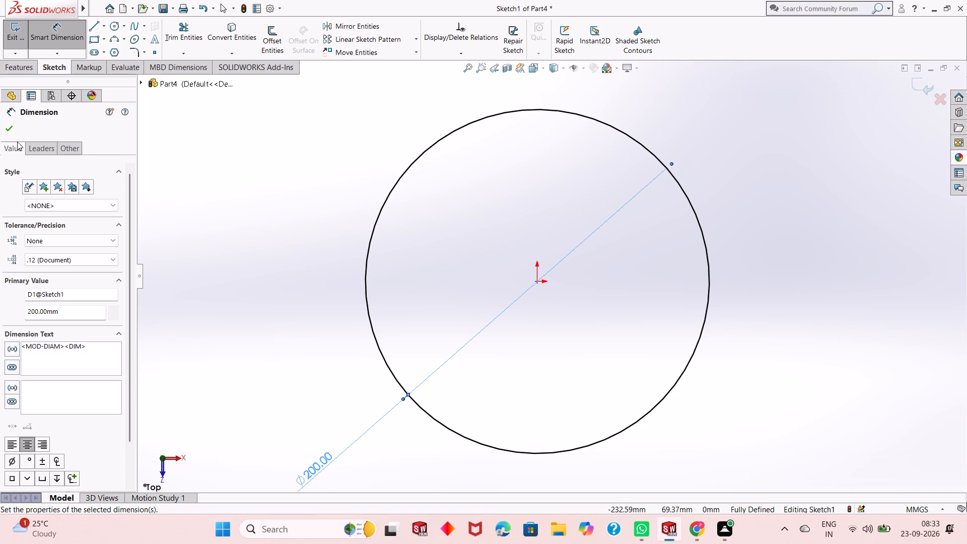
click(5, 127)
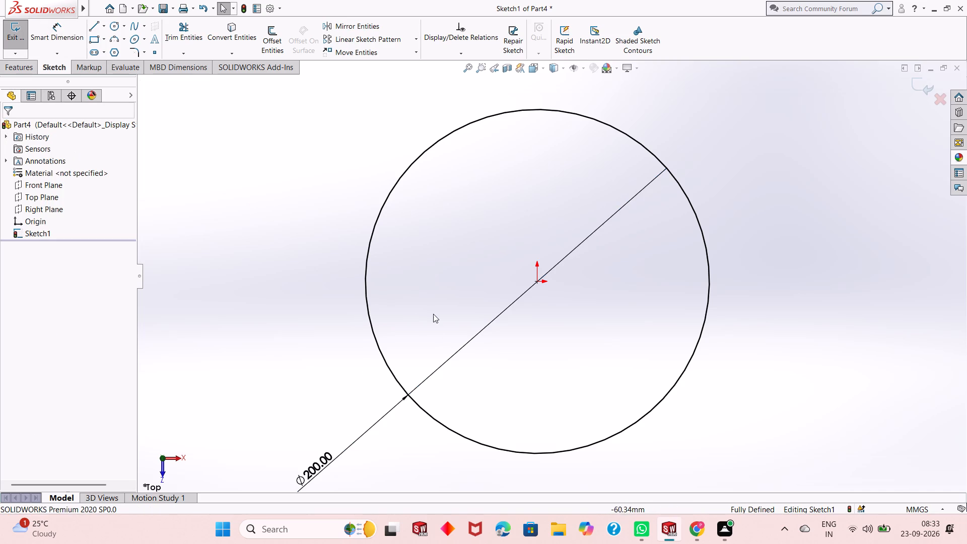
Extrude the circle upward from the sketch plane as a blind boss 30 mm deep.
scroll(433, 313, up, 2)
scroll(677, 296, down, 3)
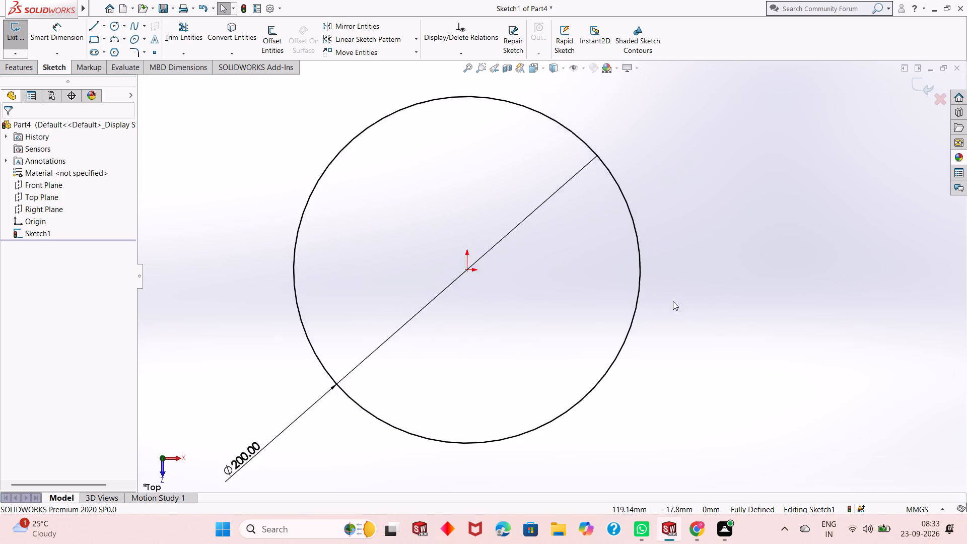
scroll(545, 292, up, 2)
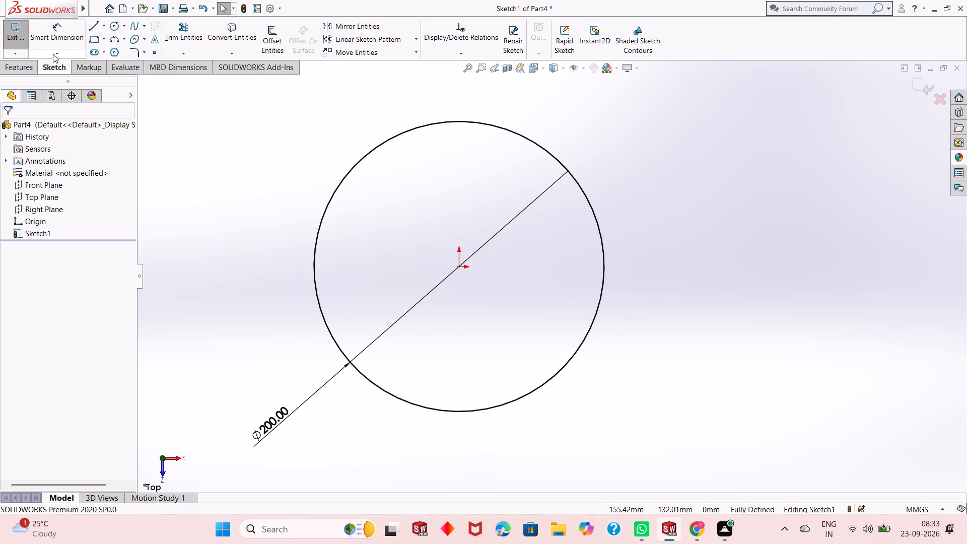
click(33, 64)
click(32, 54)
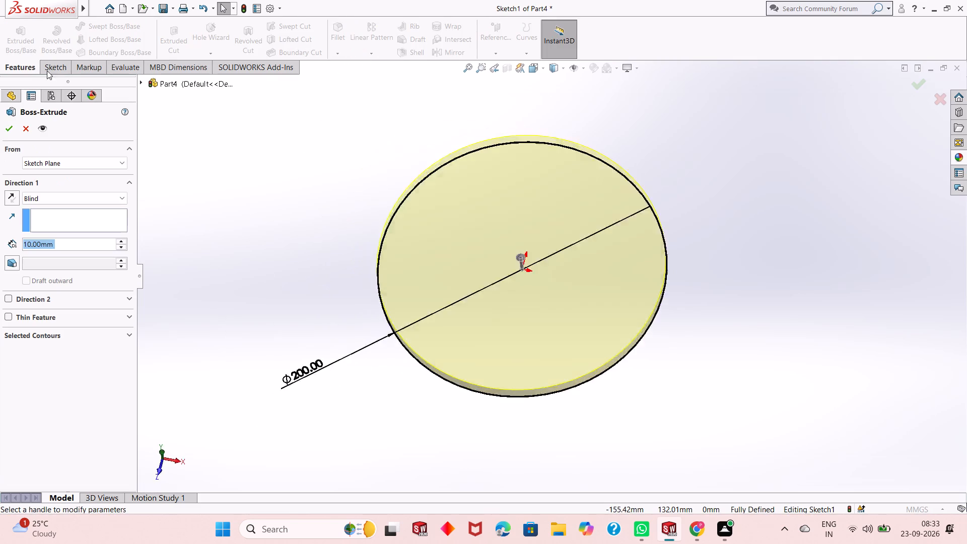
scroll(787, 282, up, 1)
scroll(651, 234, down, 2)
scroll(553, 302, up, 2)
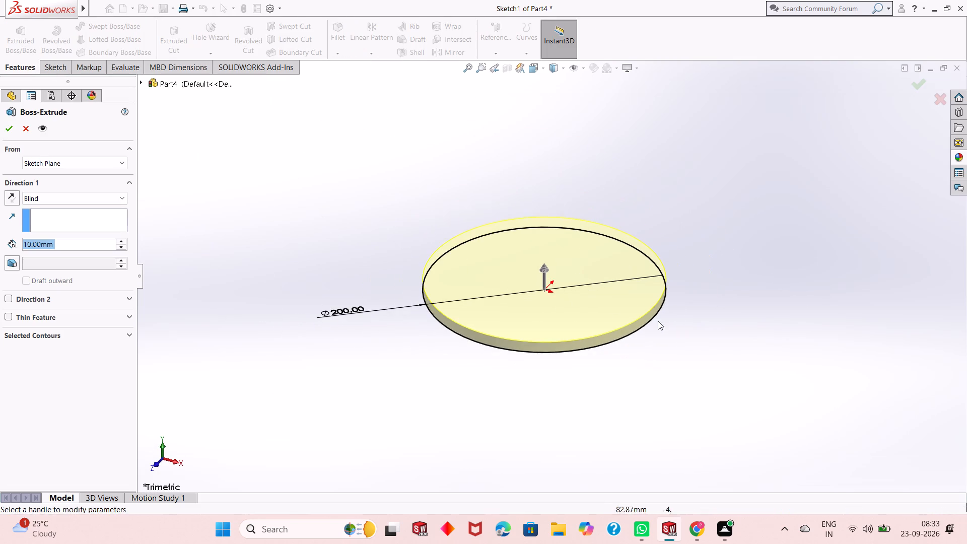
scroll(695, 324, down, 2)
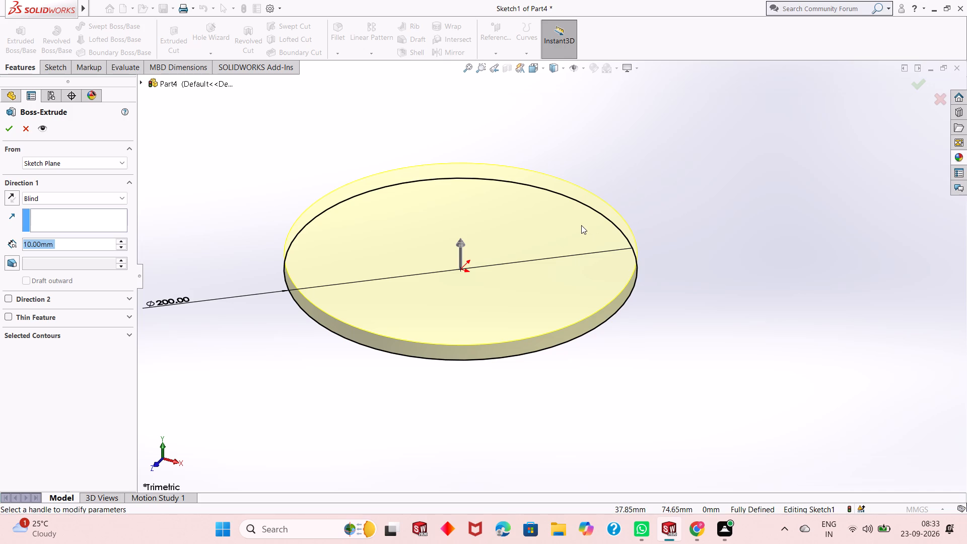
text(30)
key(Return)
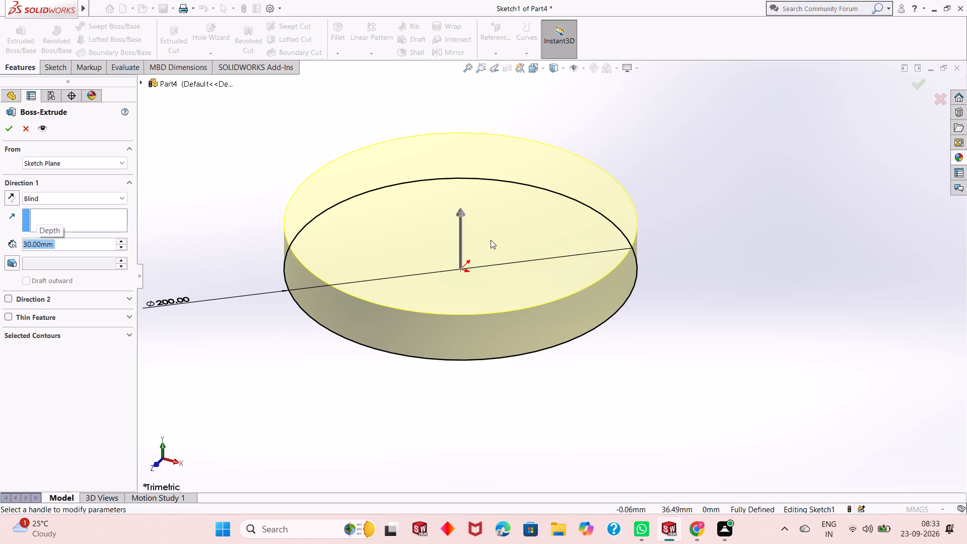
click(4, 124)
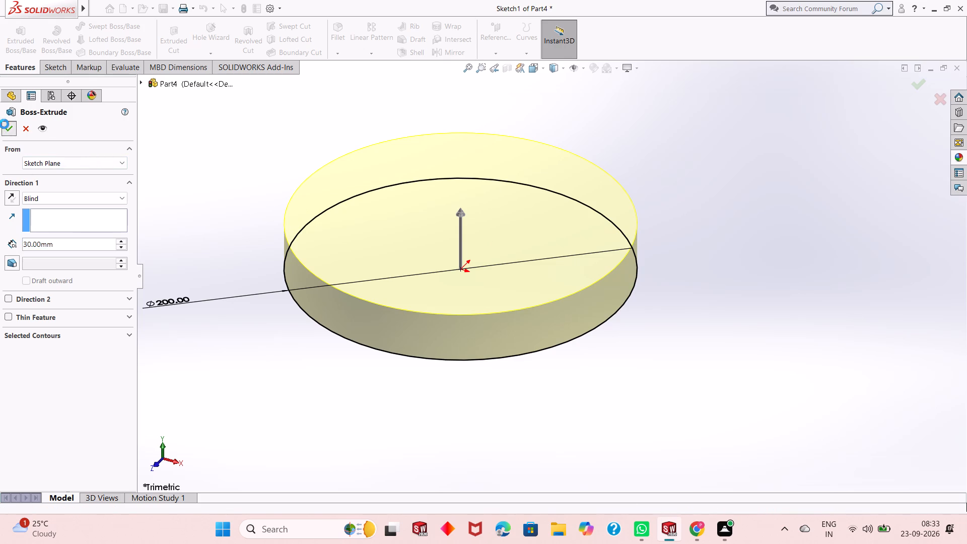
click(218, 133)
Examine the extruded disc from above, from the side and from underneath.
scroll(436, 166, down, 2)
scroll(433, 180, up, 3)
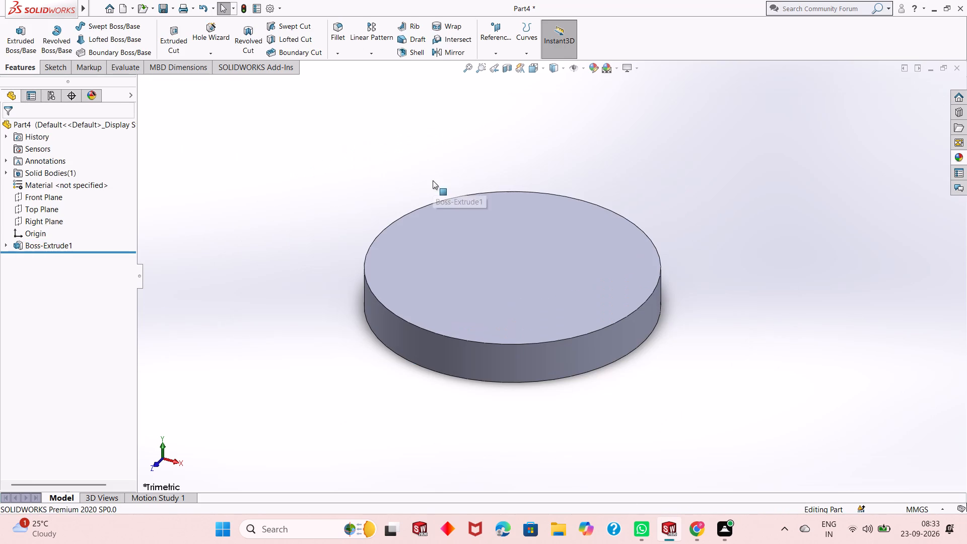
middle_drag(535, 287, 534, 188)
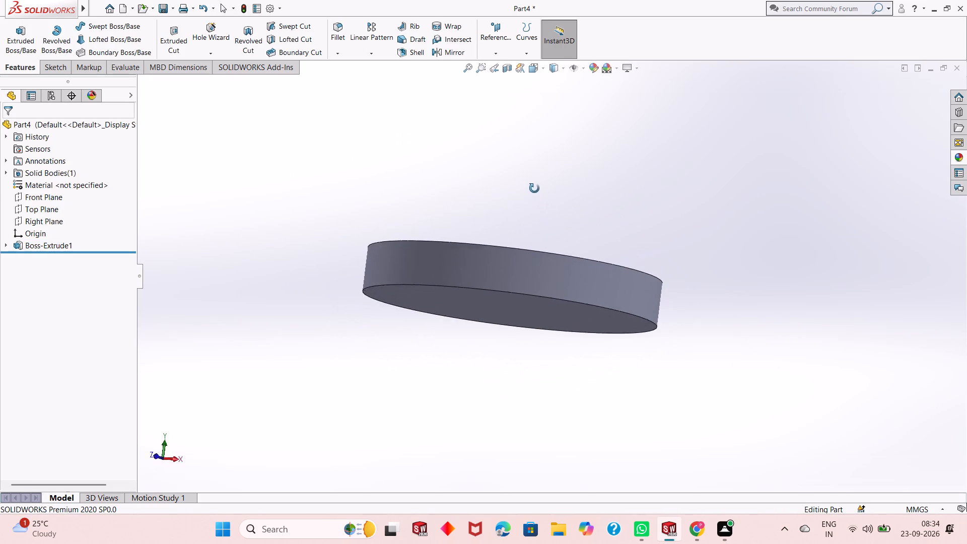
middle_drag(534, 188, 391, 290)
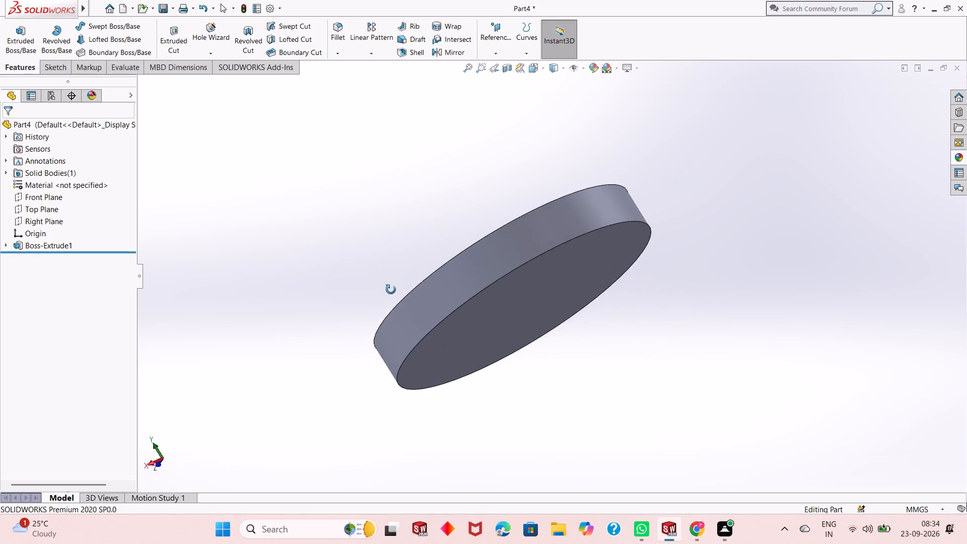
middle_drag(391, 290, 520, 275)
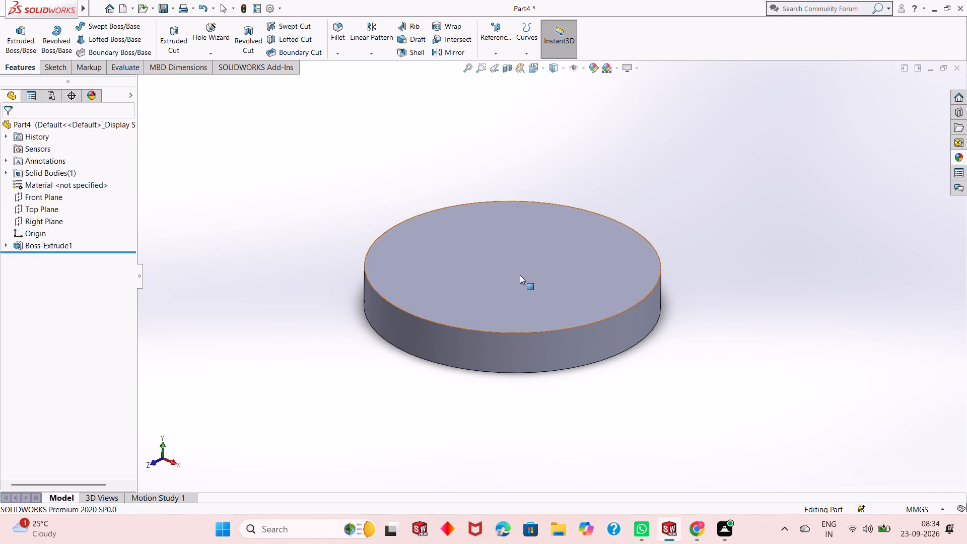
middle_drag(544, 236, 552, 282)
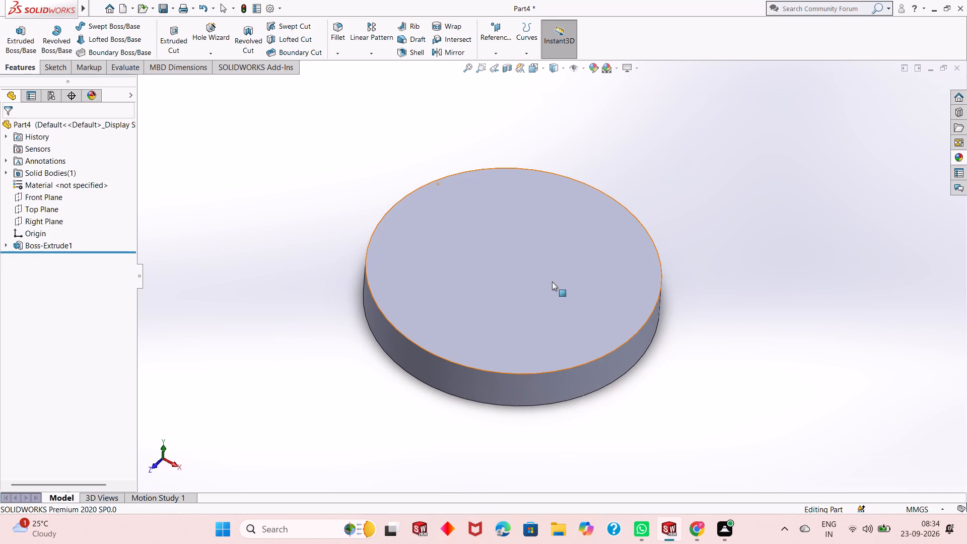
scroll(552, 282, down, 1)
middle_drag(552, 282, 559, 261)
scroll(560, 260, up, 2)
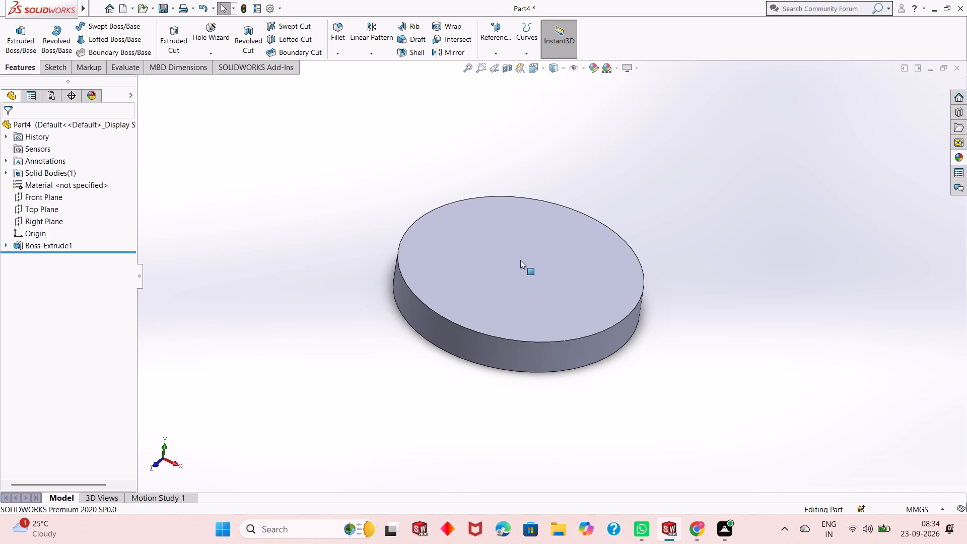
middle_drag(521, 260, 508, 285)
scroll(518, 274, down, 3)
scroll(526, 270, up, 2)
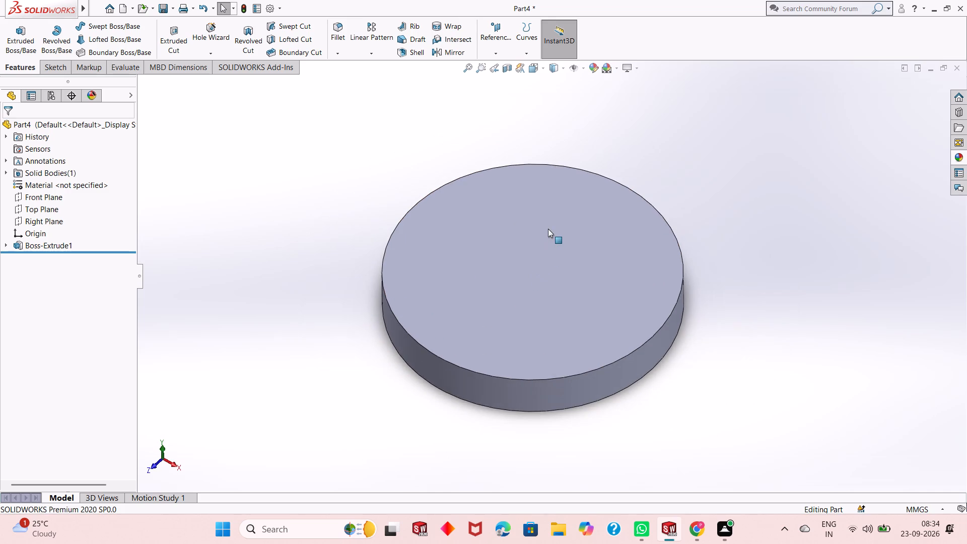
scroll(548, 229, down, 3)
middle_drag(575, 295, 573, 282)
scroll(567, 281, up, 2)
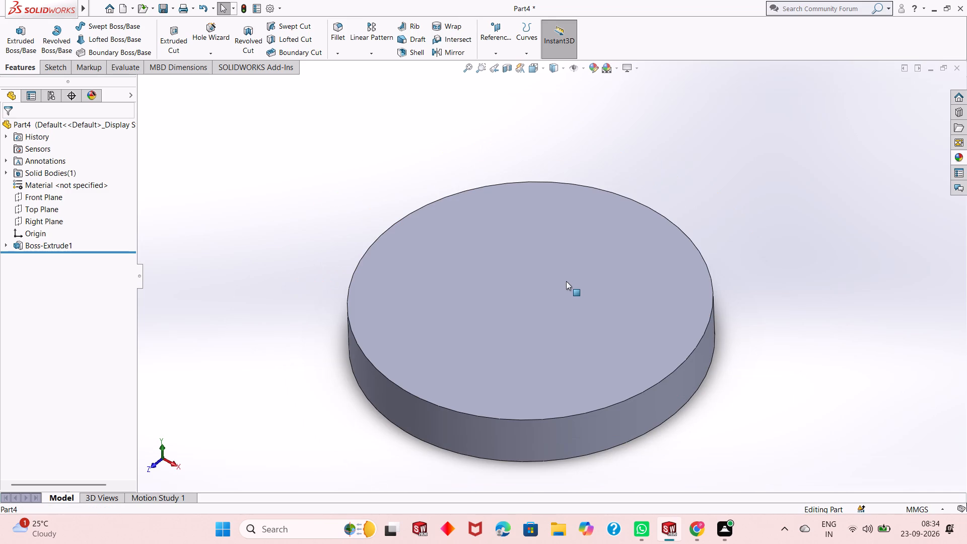
scroll(590, 283, down, 1)
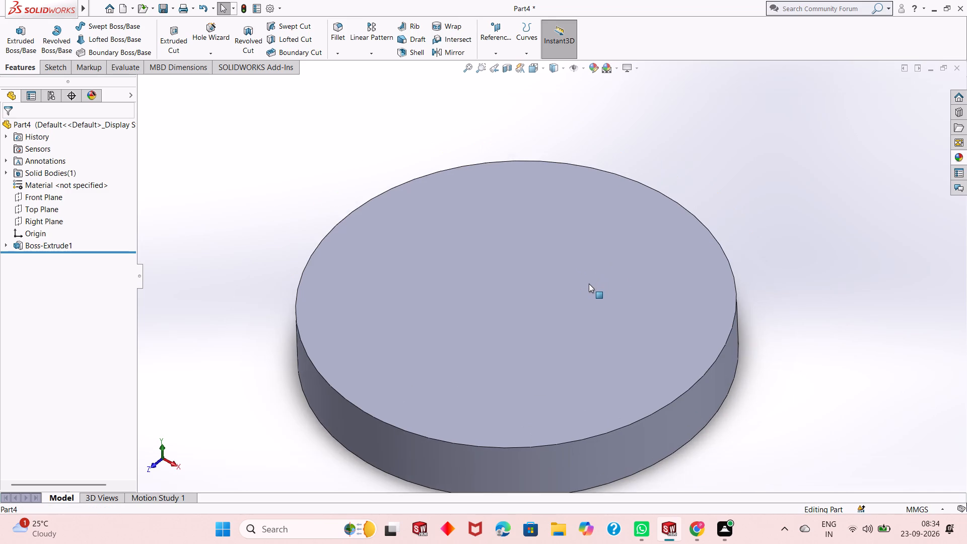
scroll(588, 284, up, 1)
middle_drag(586, 285, 574, 227)
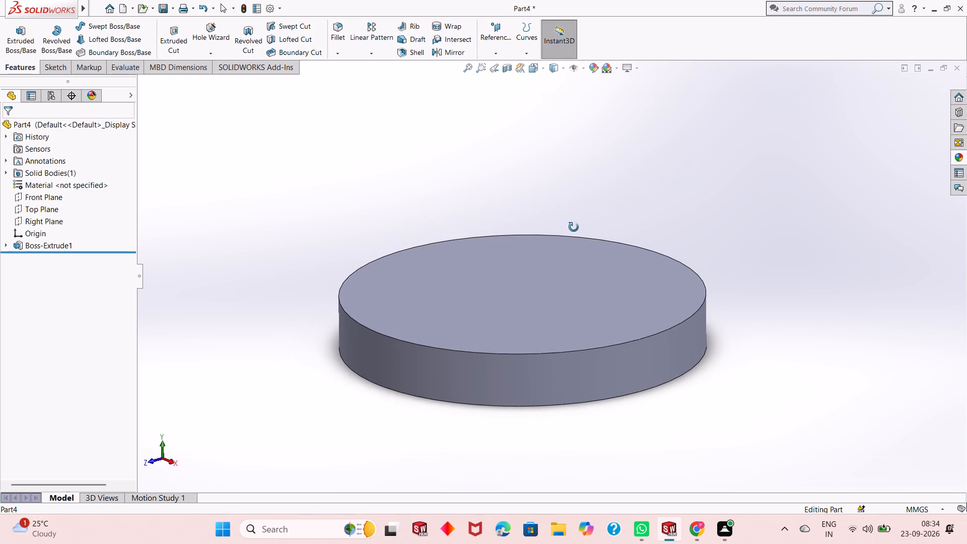
middle_drag(574, 227, 583, 259)
scroll(586, 225, up, 1)
scroll(582, 260, down, 2)
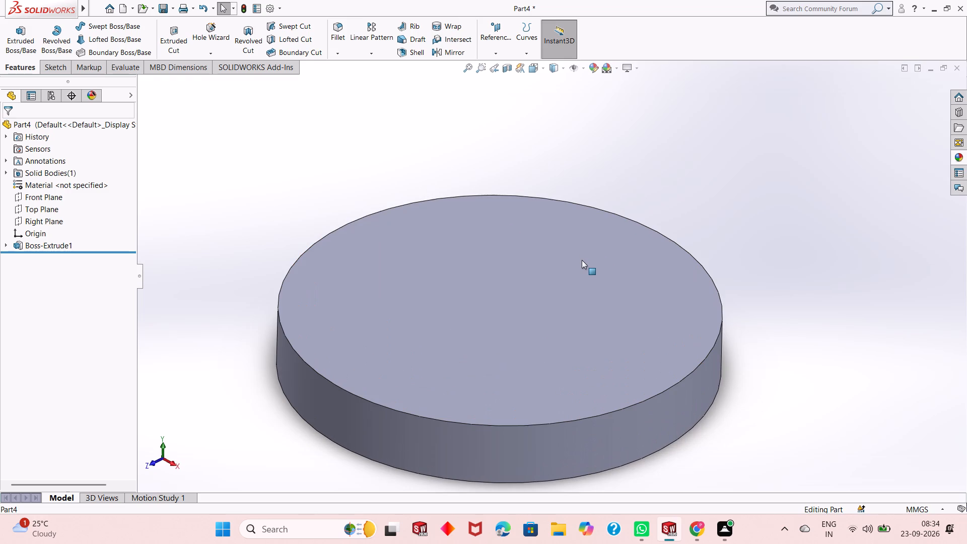
scroll(578, 260, down, 2)
scroll(544, 291, up, 2)
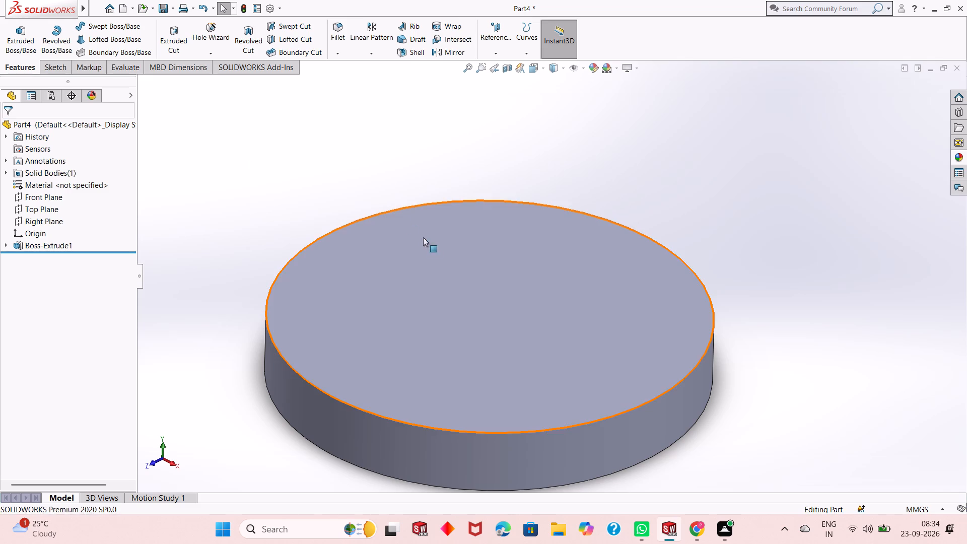
Start a sketch on the disc's top face and draw a circle of about 67 mm radius centred on the origin.
click(445, 252)
click(487, 222)
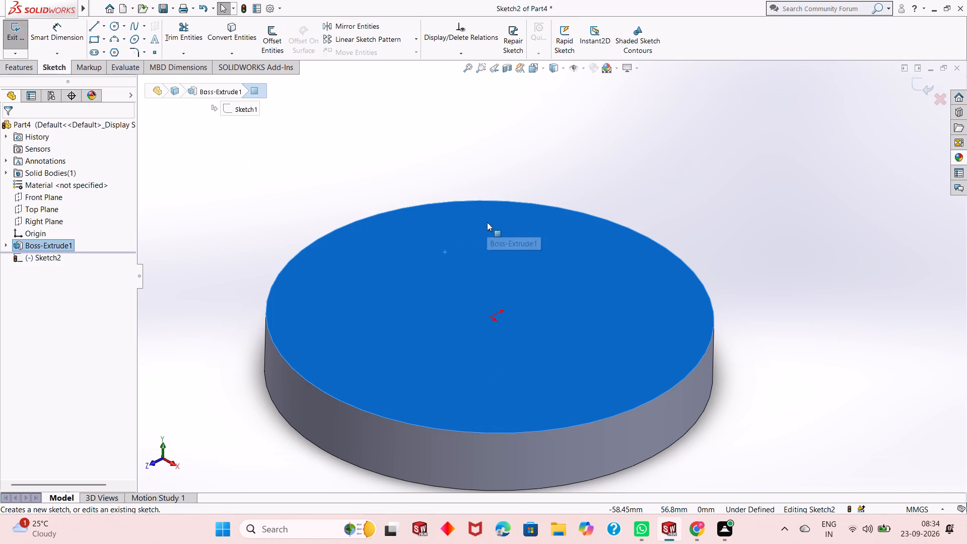
key(ctrl+8)
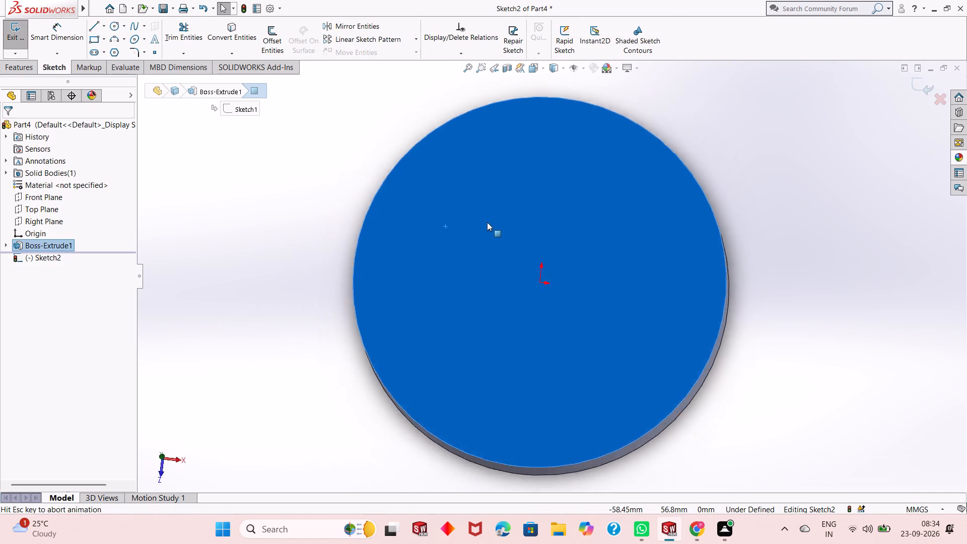
key(Escape)
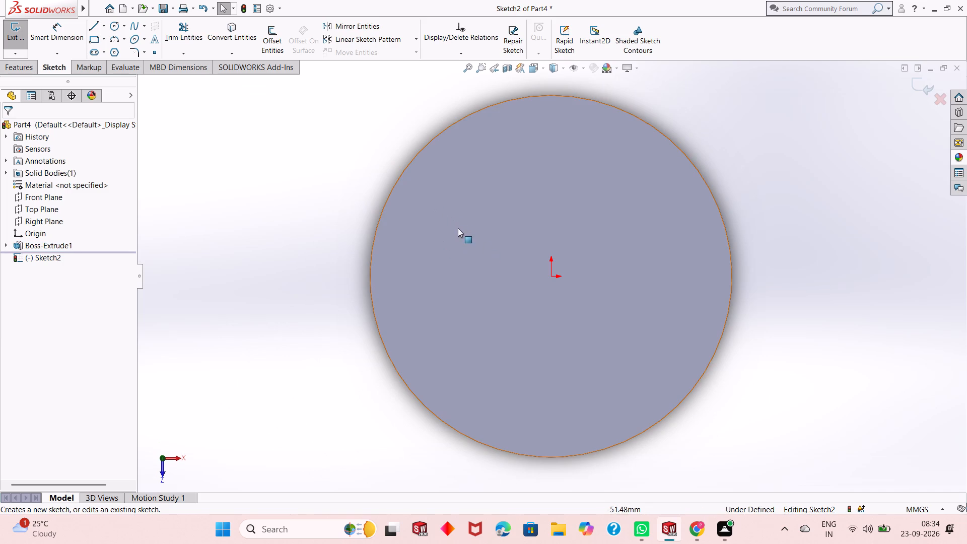
click(116, 25)
click(550, 274)
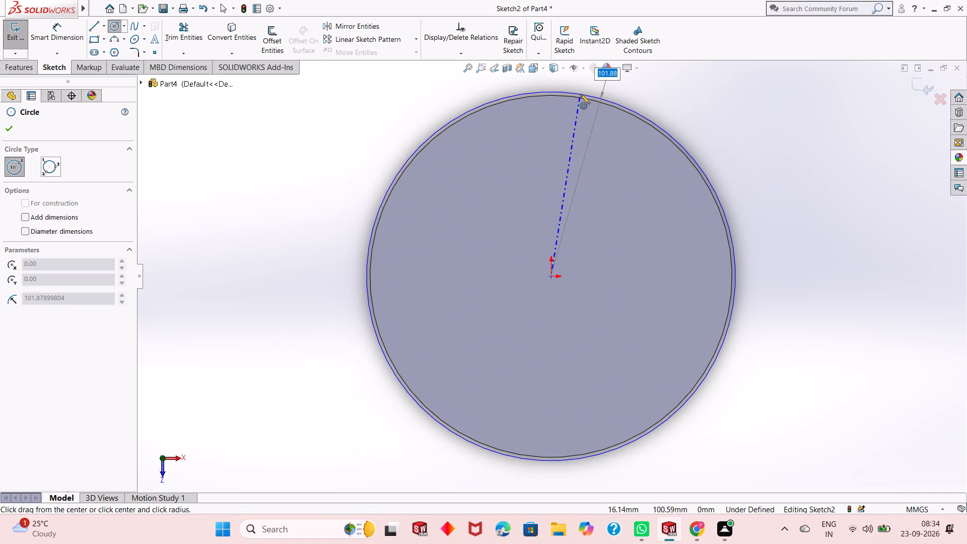
click(562, 155)
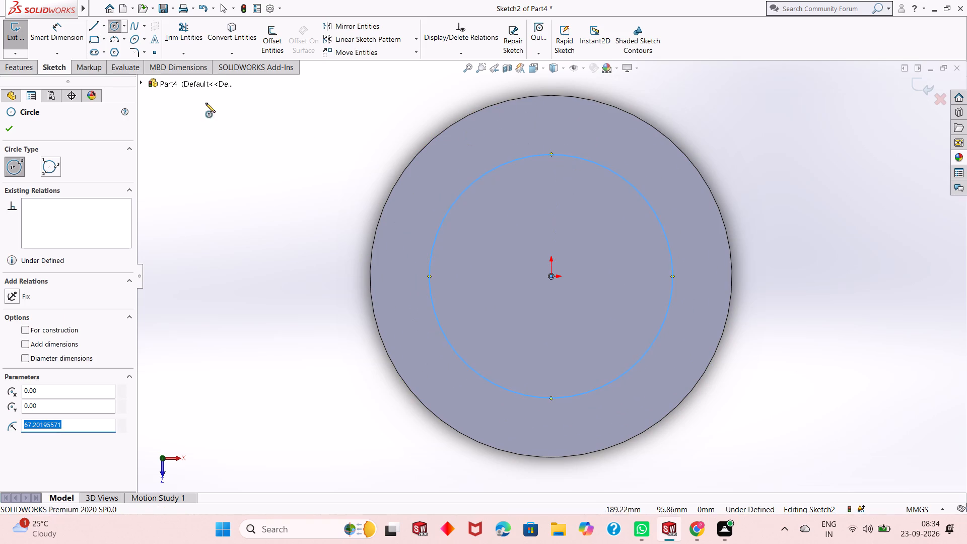
click(10, 124)
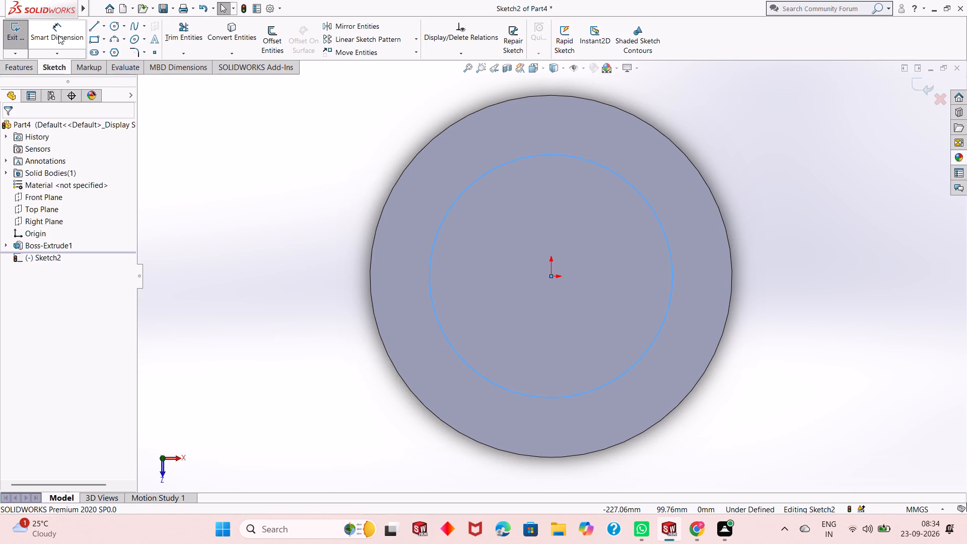
Dimension the new circle's diameter and set it to 145 mm.
click(58, 35)
click(431, 294)
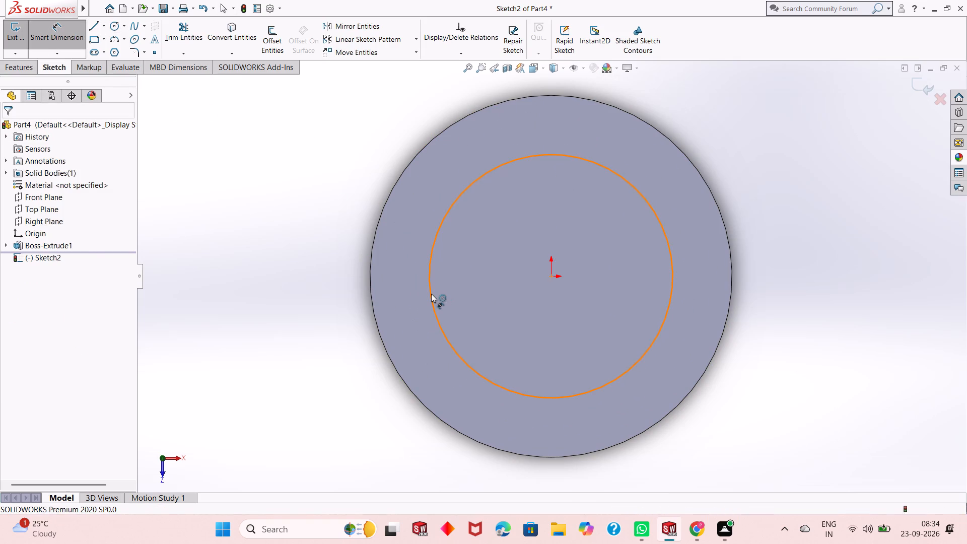
click(326, 438)
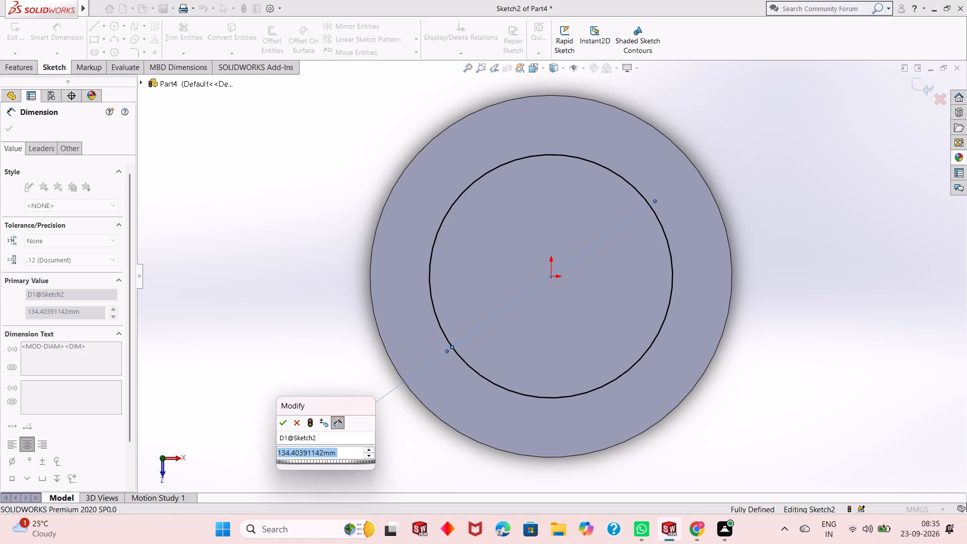
key(1)
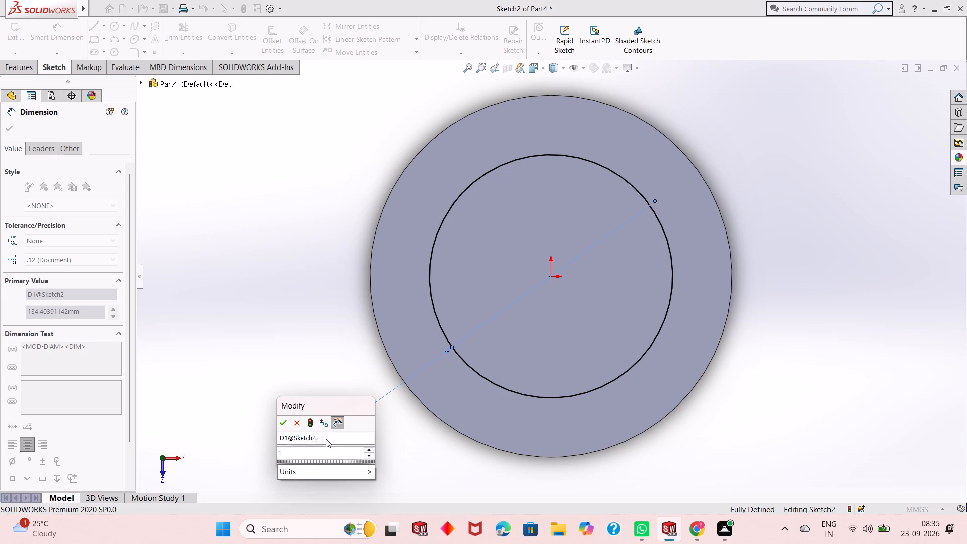
key(4)
key(minus)
text(/*)
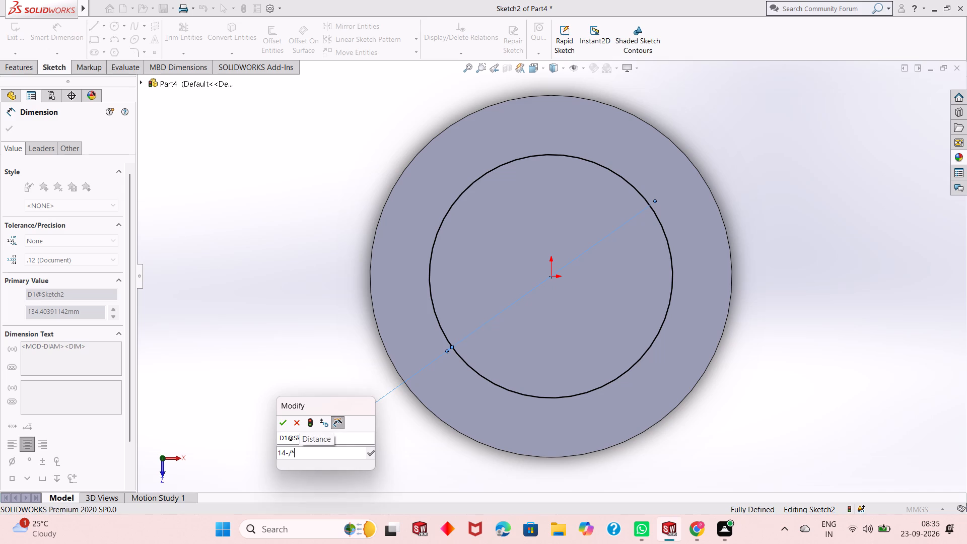
key(BackSpace)
key(BackSpace)
key(BackSpace)
key(BackSpace)
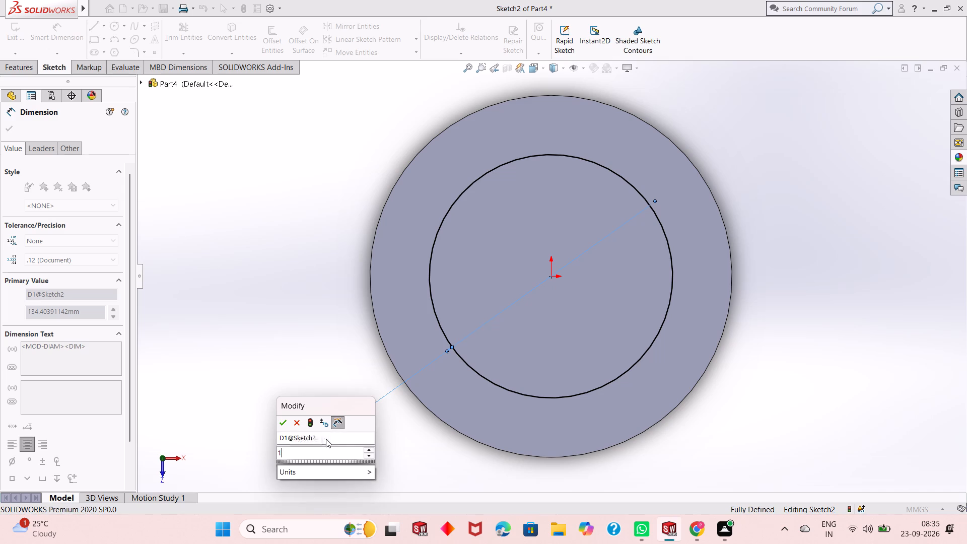
key(BackSpace)
text(145)
key(Return)
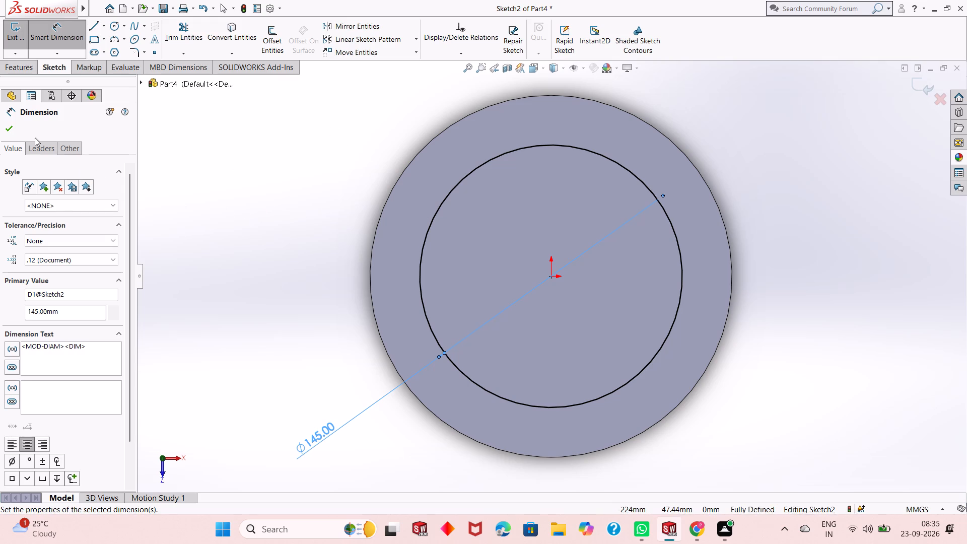
click(3, 130)
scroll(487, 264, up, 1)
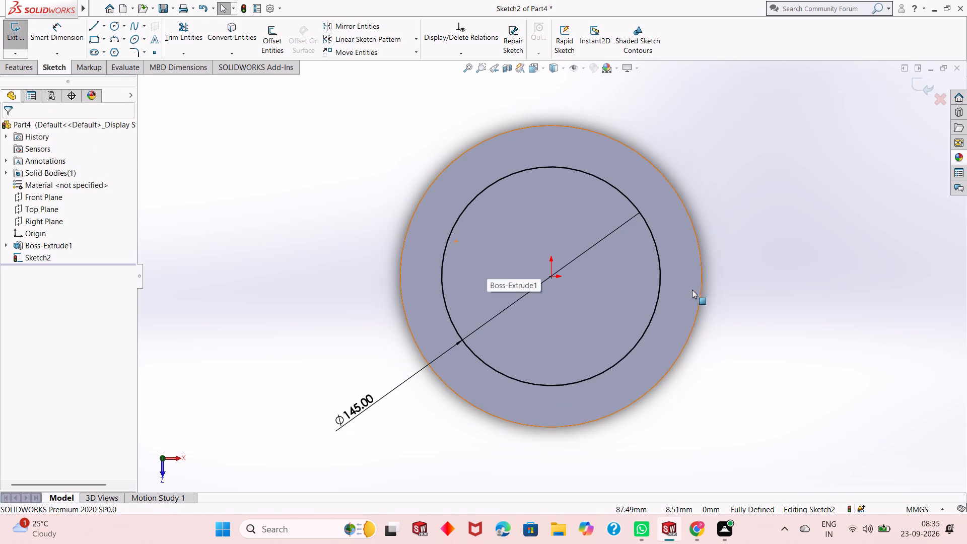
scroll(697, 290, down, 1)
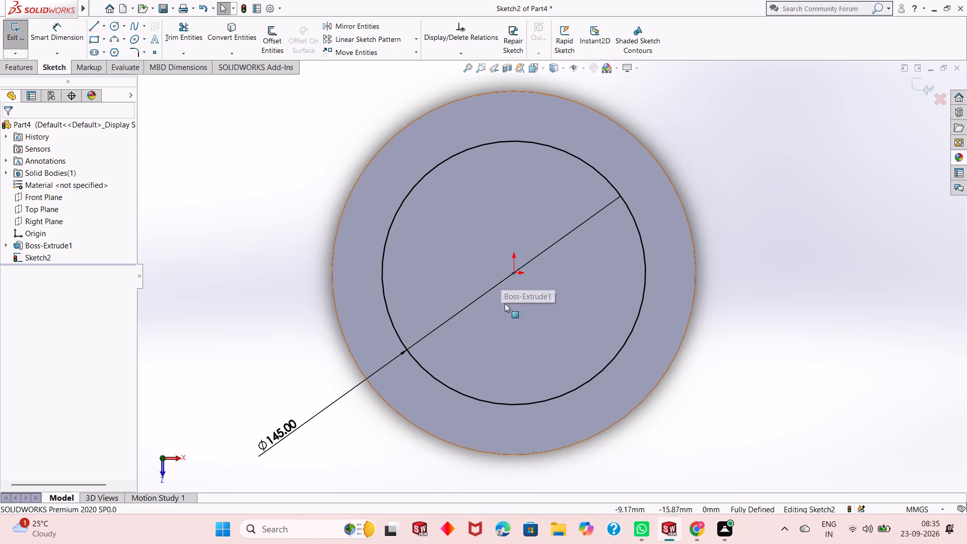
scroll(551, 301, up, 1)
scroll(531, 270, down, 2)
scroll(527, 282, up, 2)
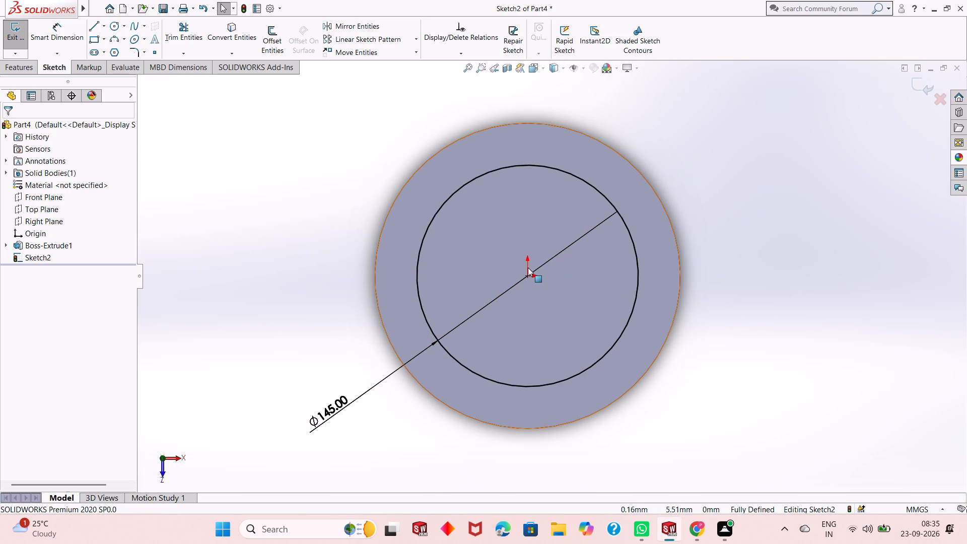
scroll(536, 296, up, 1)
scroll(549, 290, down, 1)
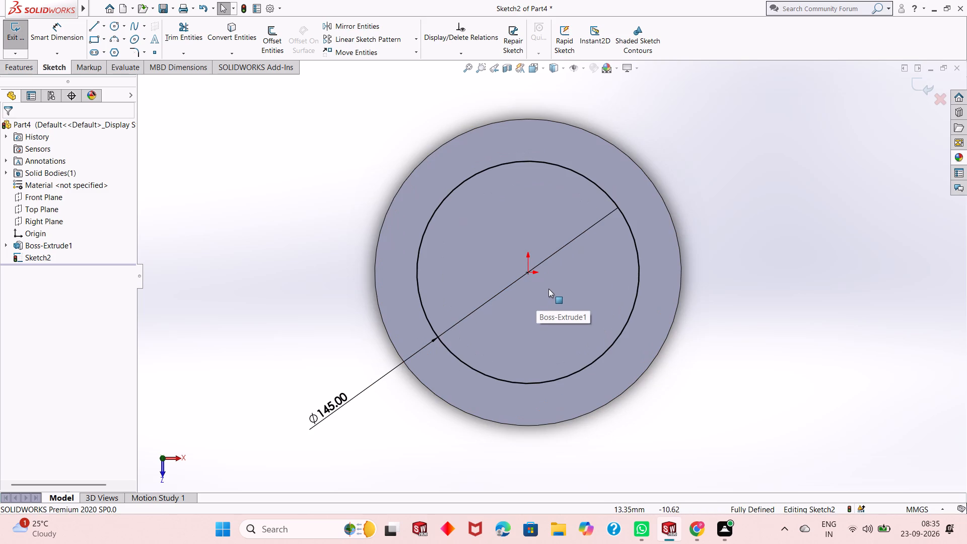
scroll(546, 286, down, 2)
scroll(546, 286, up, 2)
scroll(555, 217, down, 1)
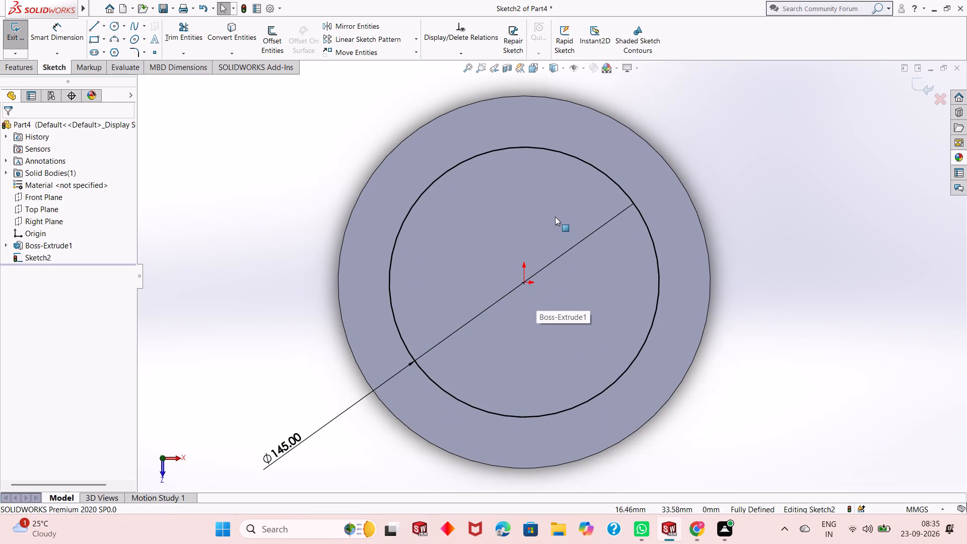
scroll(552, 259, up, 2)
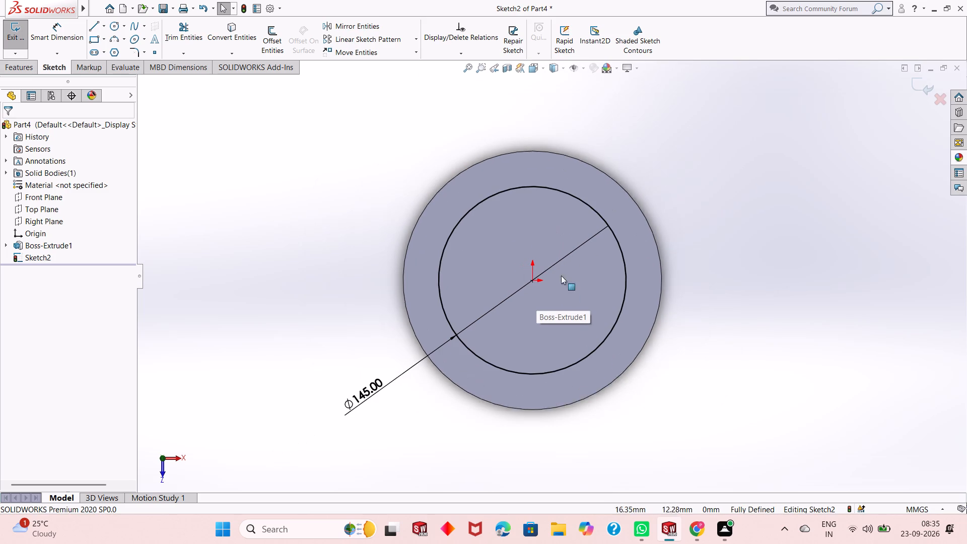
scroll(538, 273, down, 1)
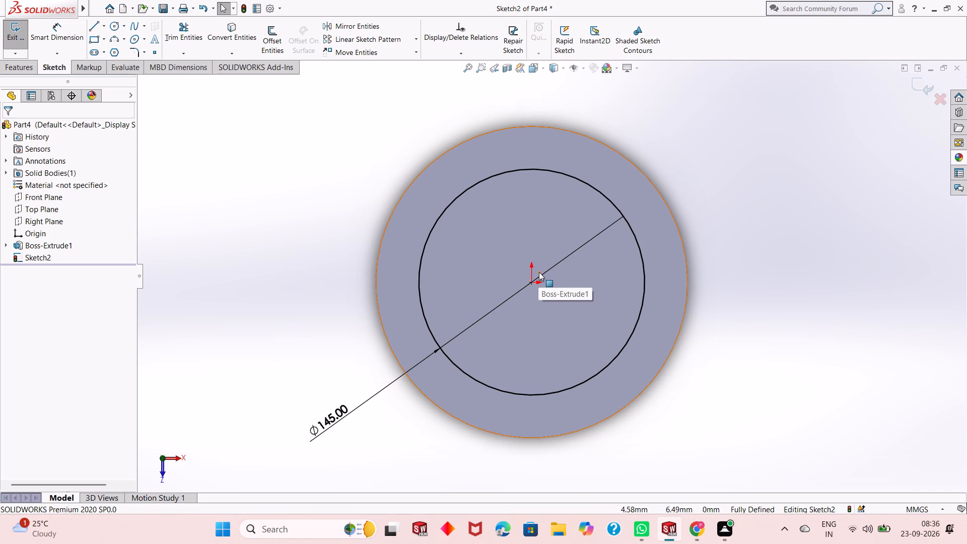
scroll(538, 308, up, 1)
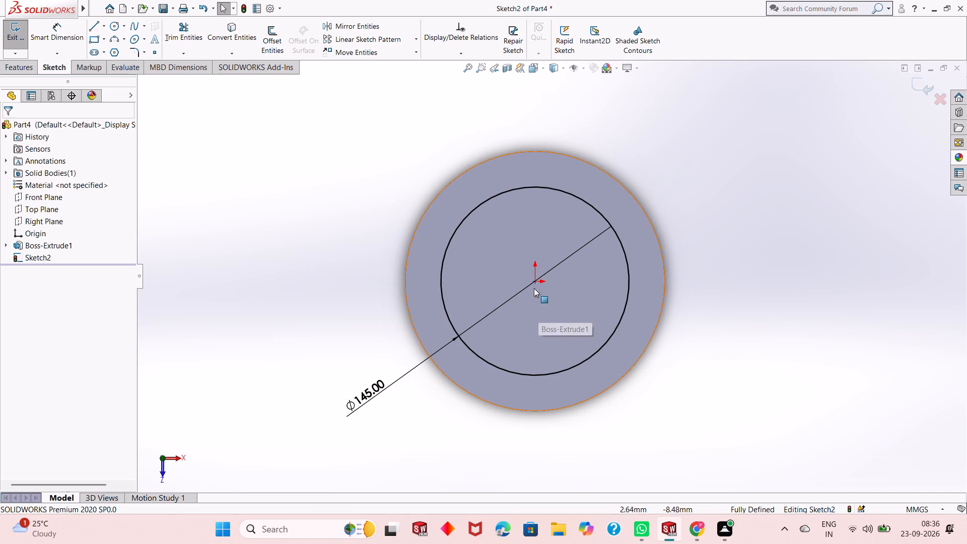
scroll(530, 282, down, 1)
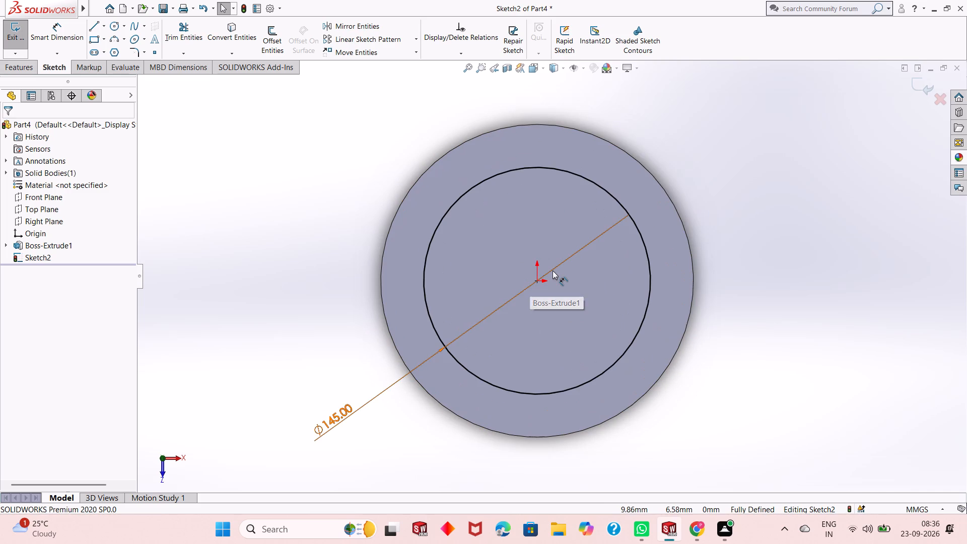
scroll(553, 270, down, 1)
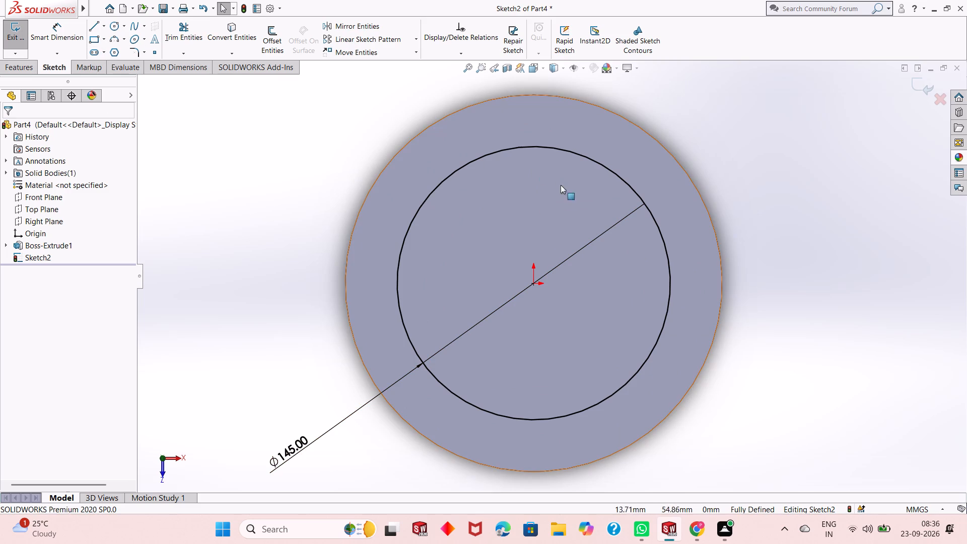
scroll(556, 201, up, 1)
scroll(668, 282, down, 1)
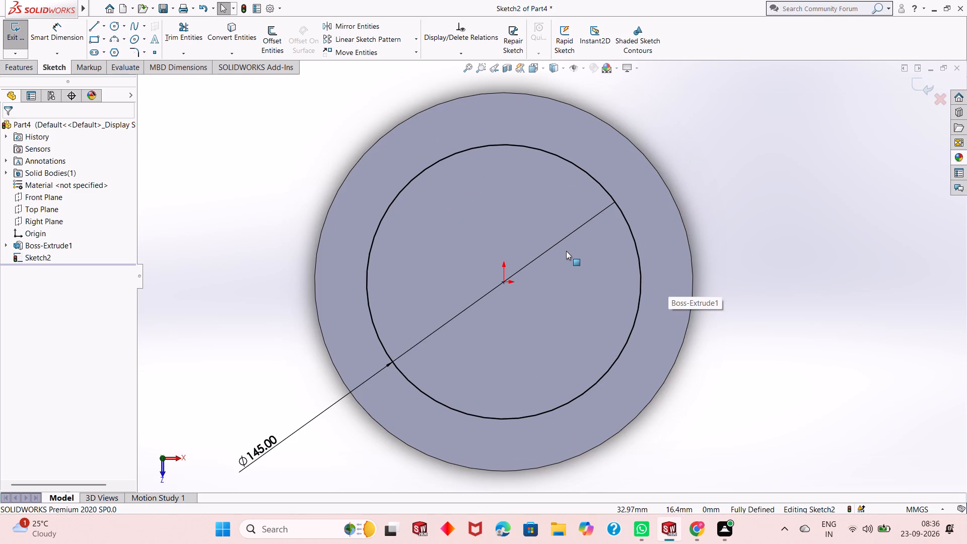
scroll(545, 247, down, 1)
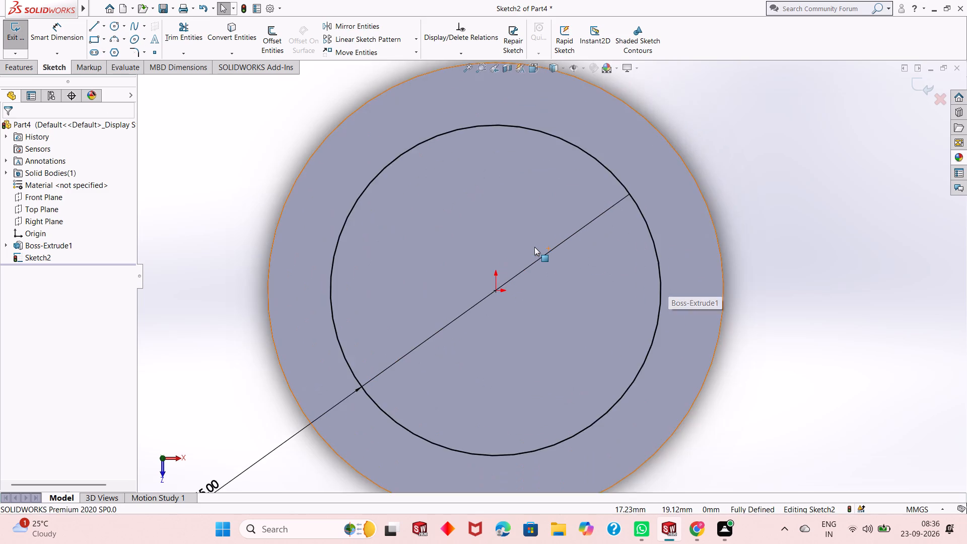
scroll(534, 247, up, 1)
Examine the sketched circle on the disc's top face from oblique angles and from directly above.
middle_drag(534, 247, 544, 161)
scroll(544, 161, up, 1)
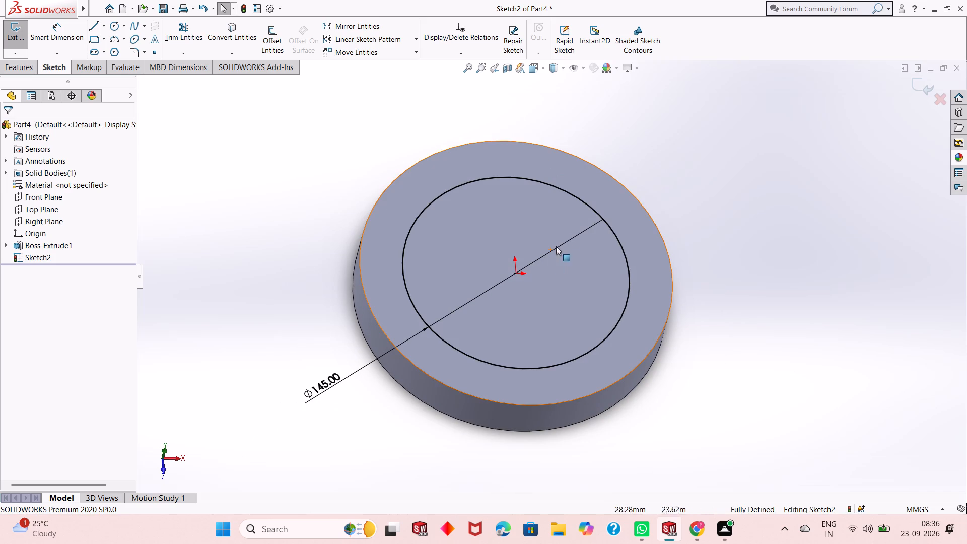
middle_drag(540, 287, 540, 270)
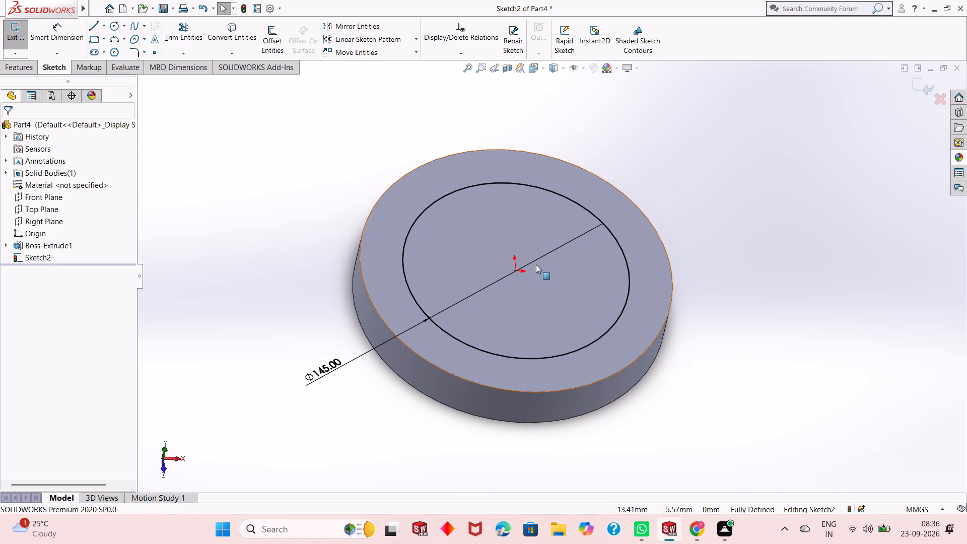
middle_drag(529, 232, 529, 287)
scroll(530, 287, up, 3)
scroll(534, 267, down, 3)
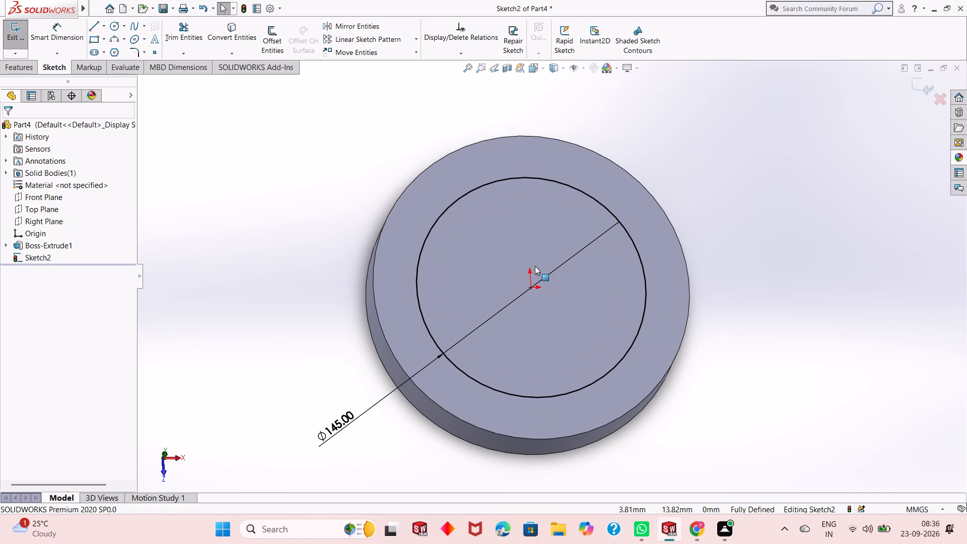
middle_drag(544, 241, 541, 277)
scroll(541, 277, down, 2)
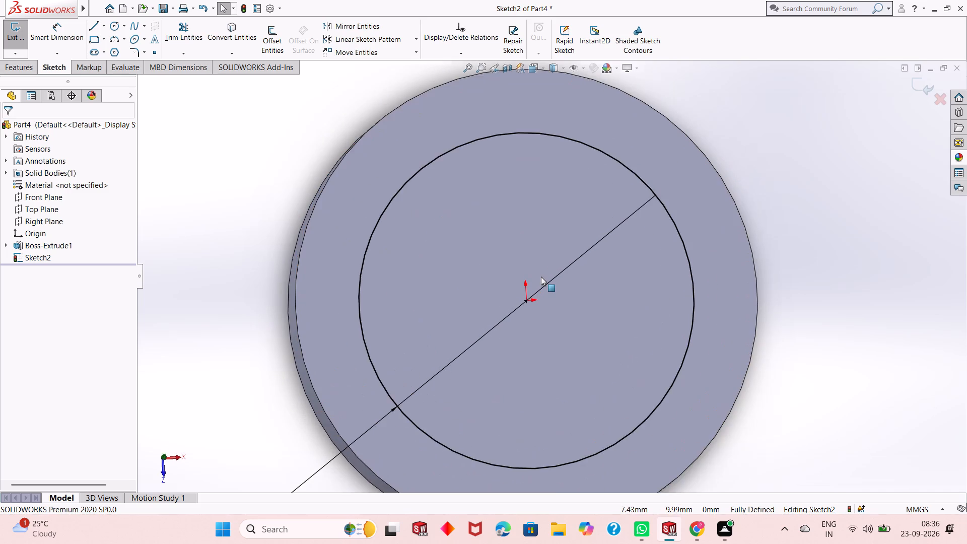
scroll(541, 277, up, 2)
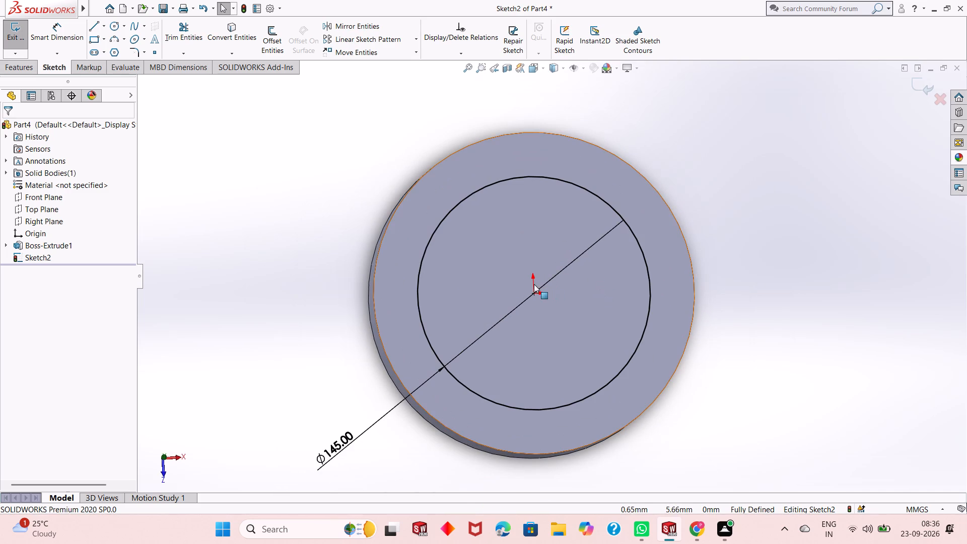
middle_drag(533, 284, 513, 248)
scroll(512, 244, up, 1)
middle_drag(564, 374, 578, 290)
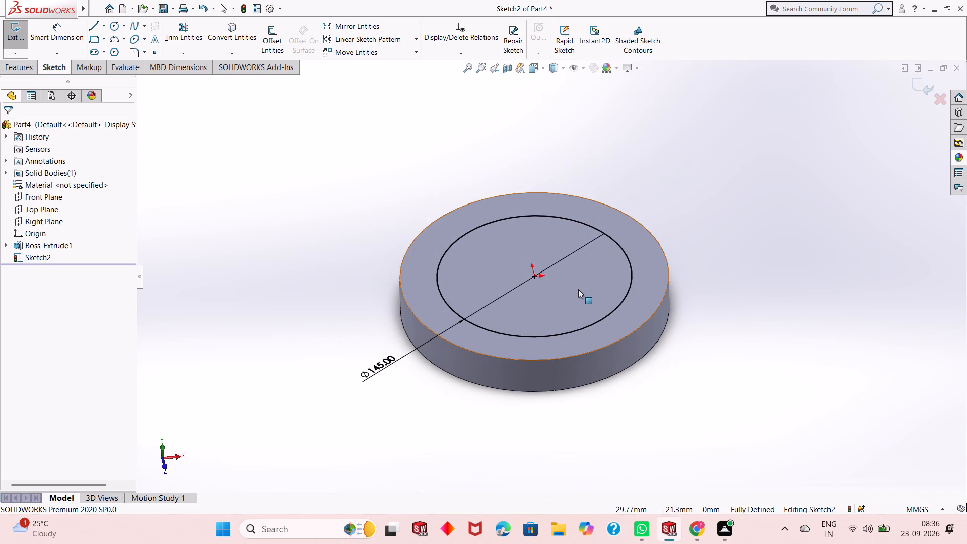
scroll(578, 289, down, 6)
scroll(578, 288, up, 3)
middle_drag(534, 327, 547, 290)
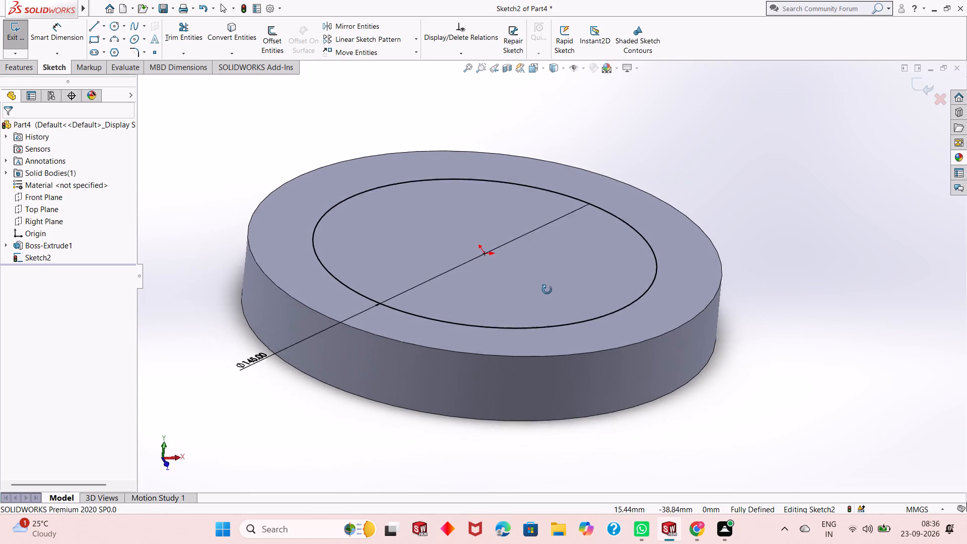
middle_drag(547, 290, 546, 347)
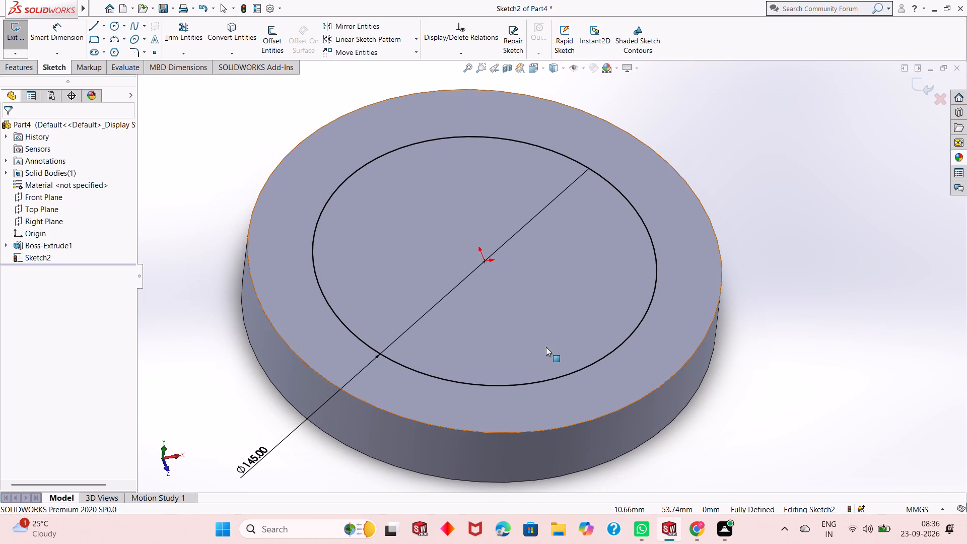
key(ctrl+8)
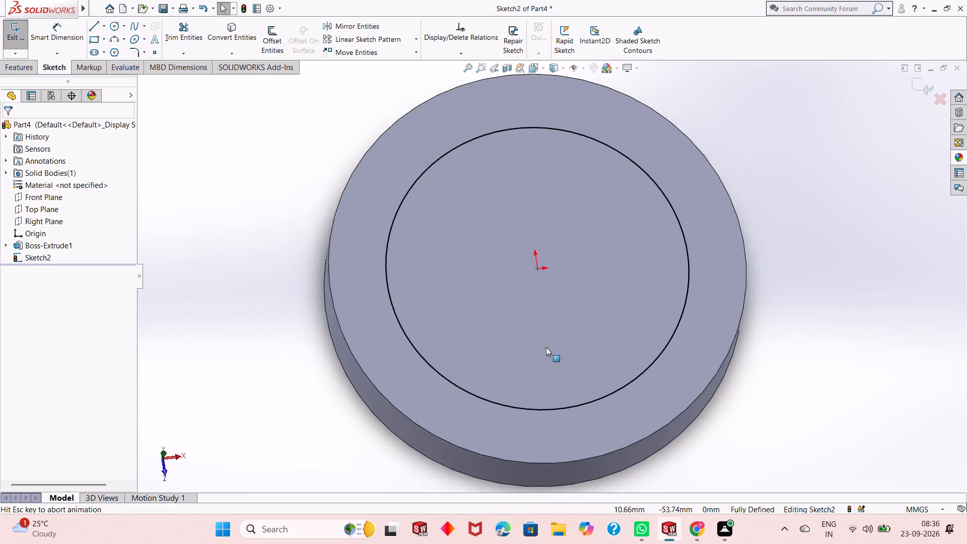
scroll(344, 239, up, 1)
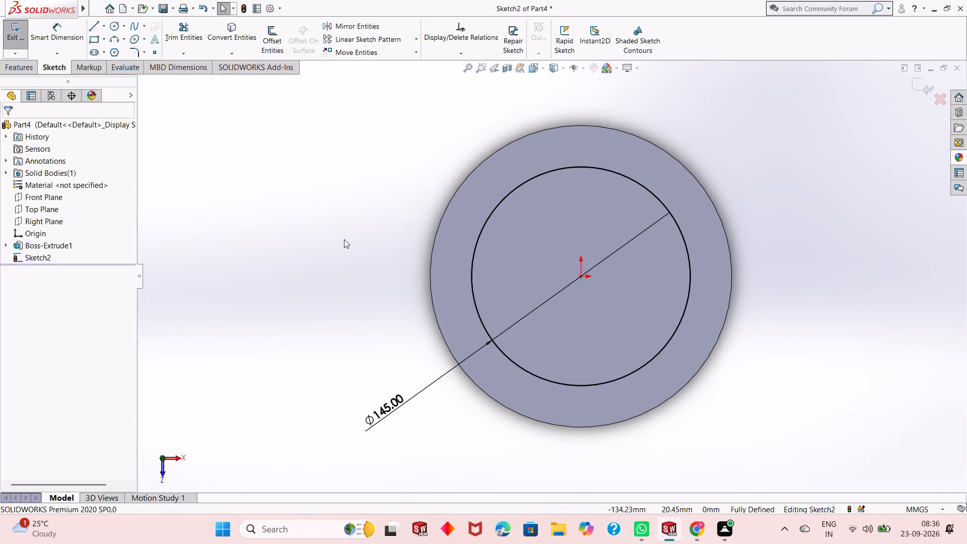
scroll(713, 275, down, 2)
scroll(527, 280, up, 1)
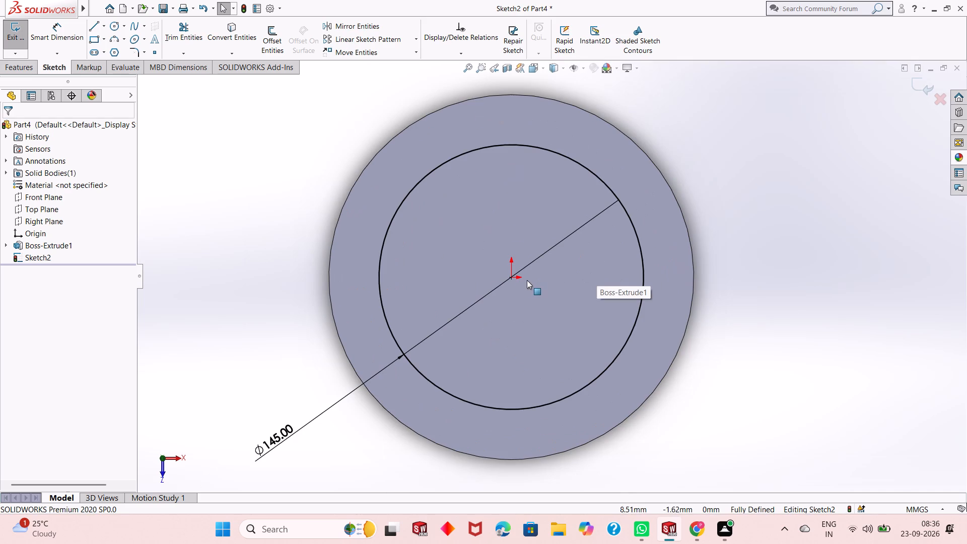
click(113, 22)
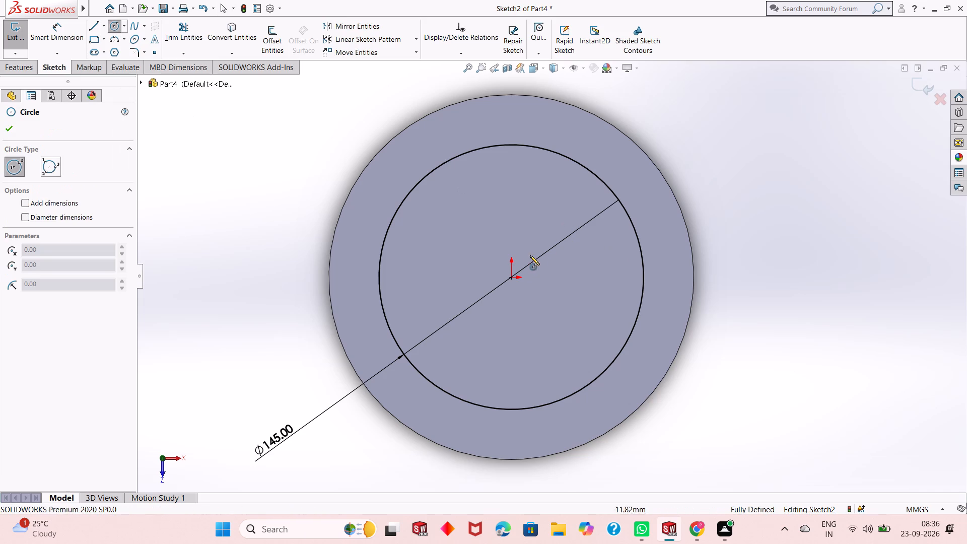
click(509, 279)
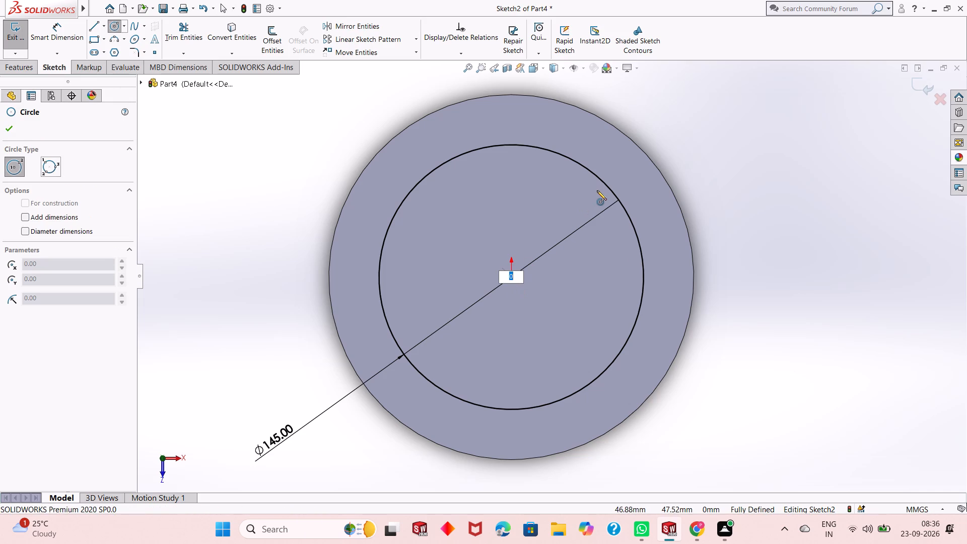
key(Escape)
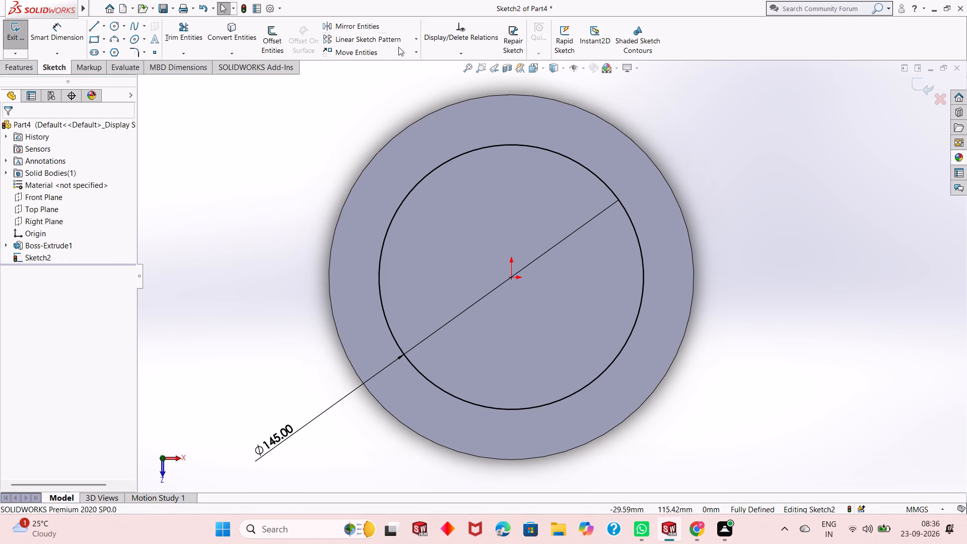
Draw a circle of about 85 mm radius centred on the origin, outside the 145 mm circle.
click(115, 27)
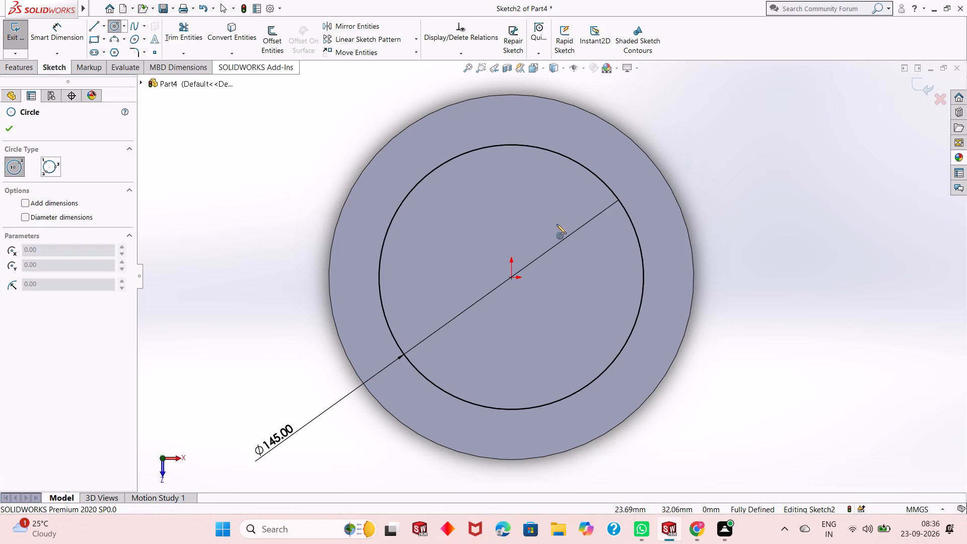
click(510, 277)
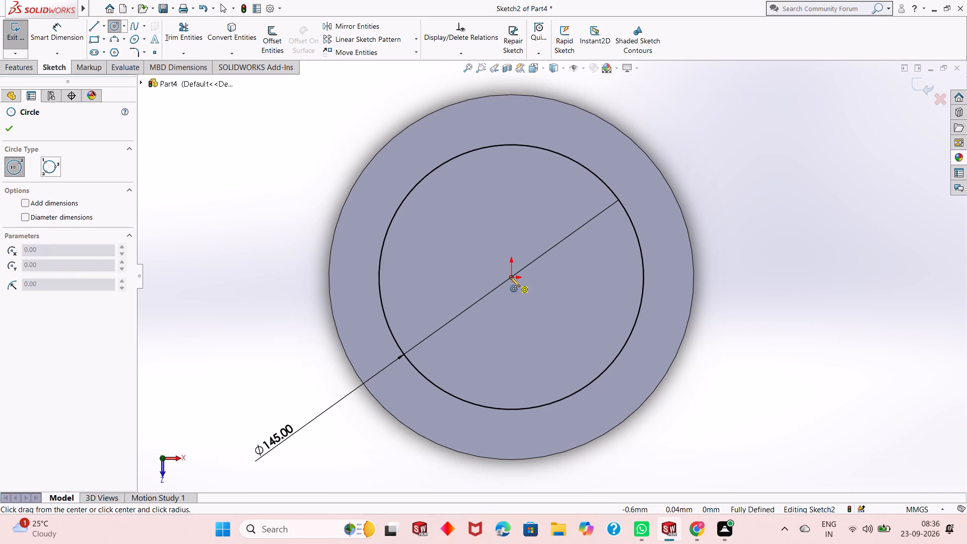
click(577, 137)
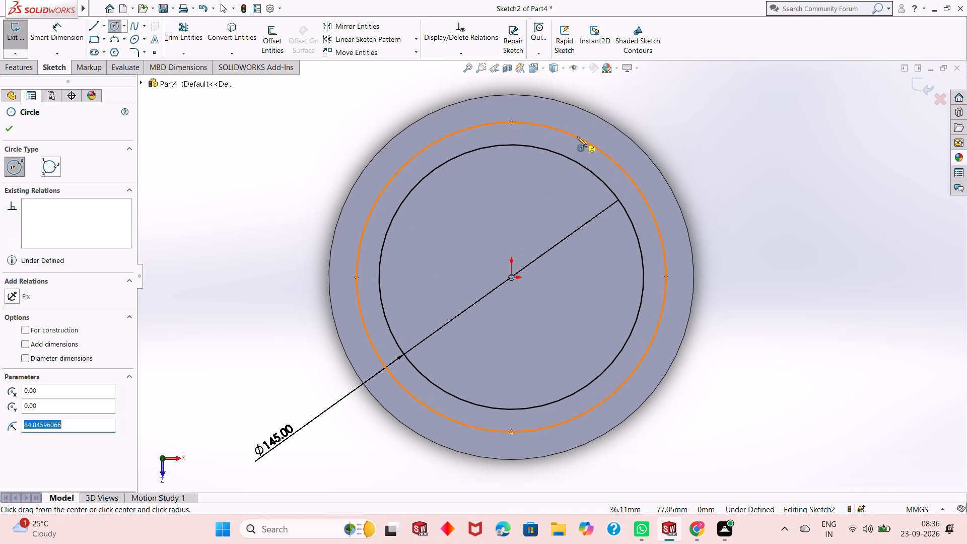
click(9, 131)
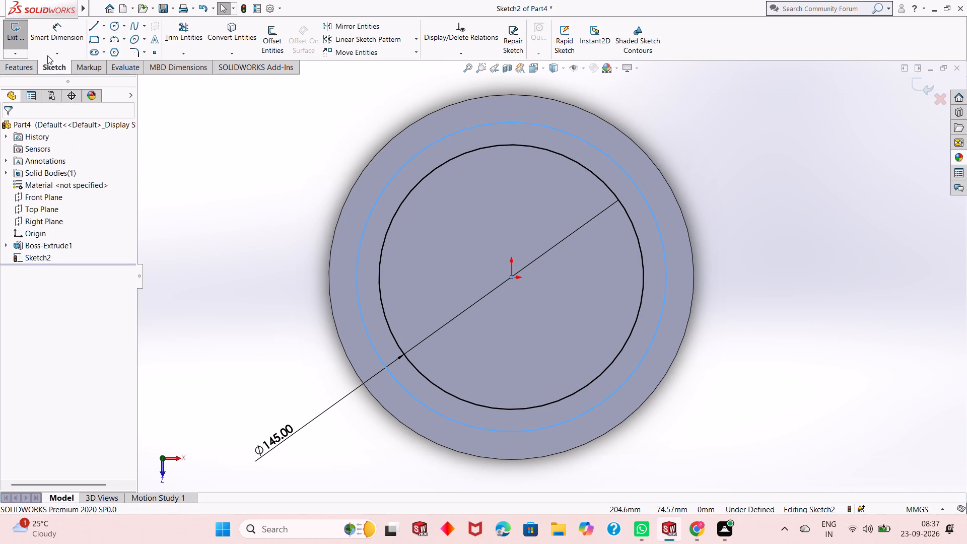
Dimension the new outer circle's diameter and set it to 84.5+84.5, giving 169 mm.
click(55, 36)
click(429, 146)
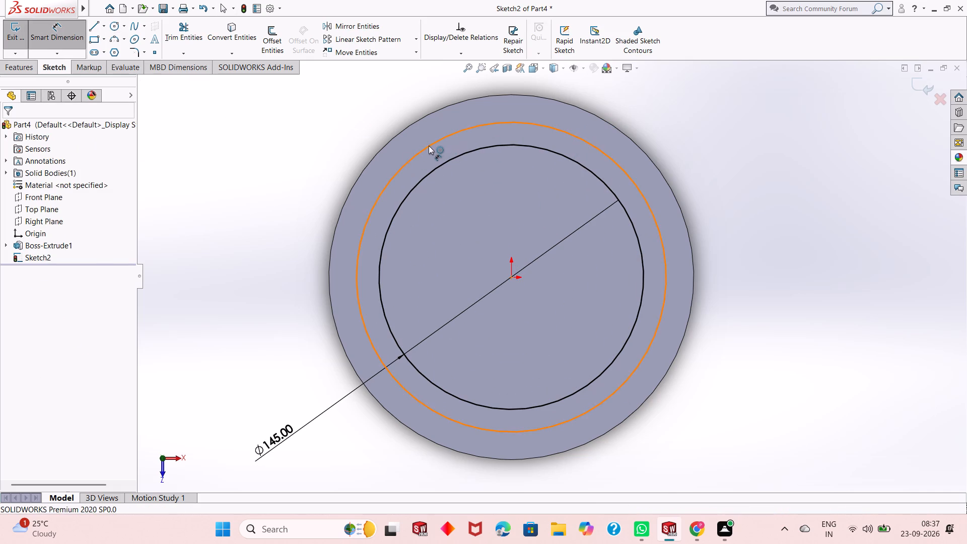
click(316, 103)
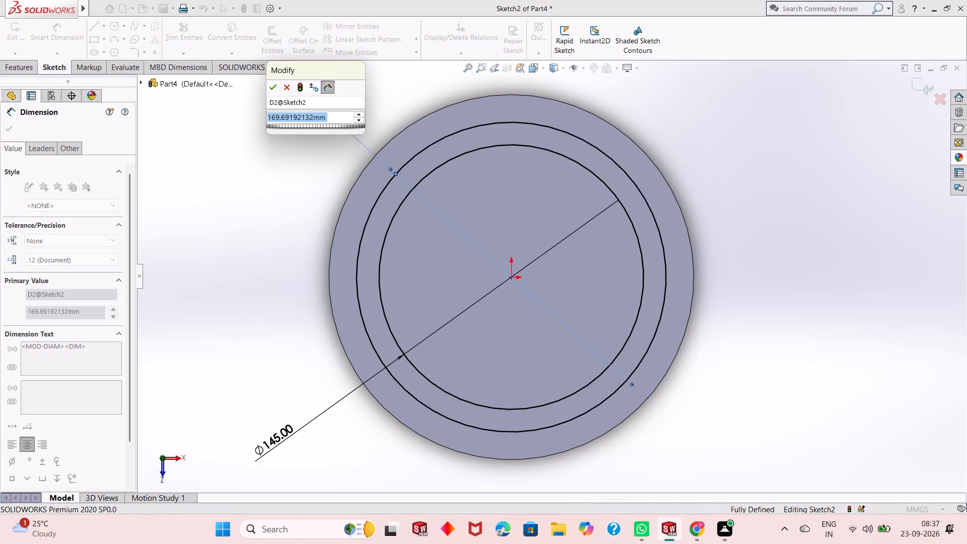
text(84.5+84.5)
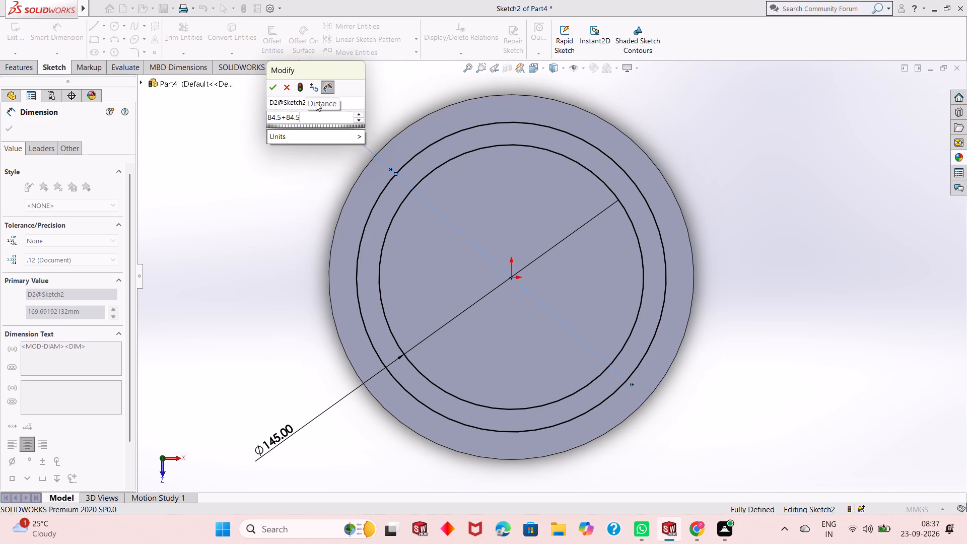
key(Return)
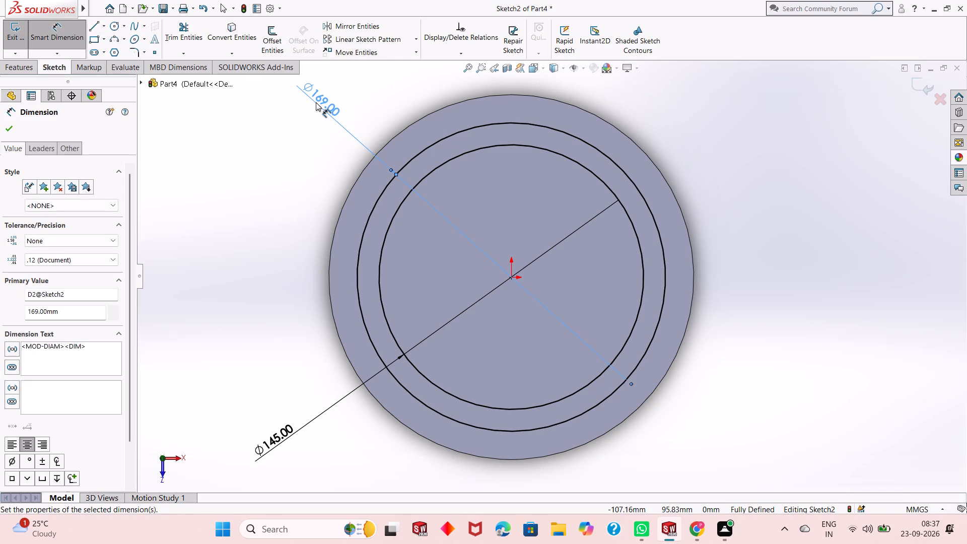
right_click(279, 163)
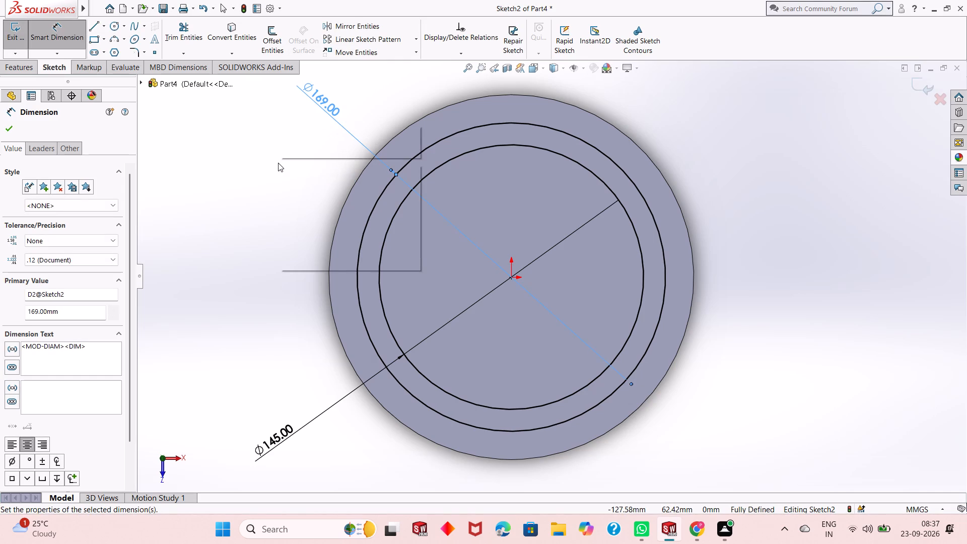
click(302, 196)
Examine the two concentric sketch circles on the disc's top face from oblique angles and from directly above.
scroll(510, 273, up, 1)
scroll(512, 273, down, 1)
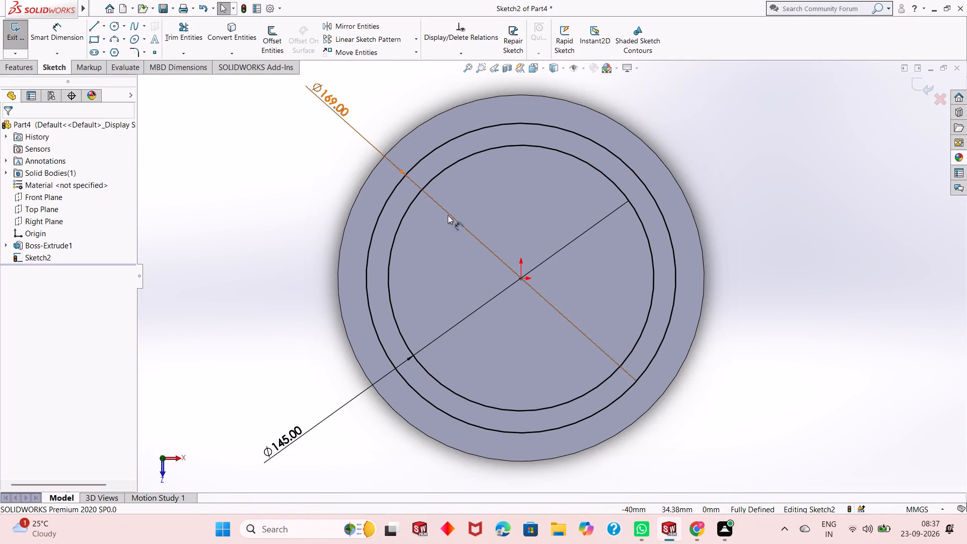
scroll(448, 216, up, 1)
scroll(633, 357, down, 1)
middle_drag(593, 307, 585, 268)
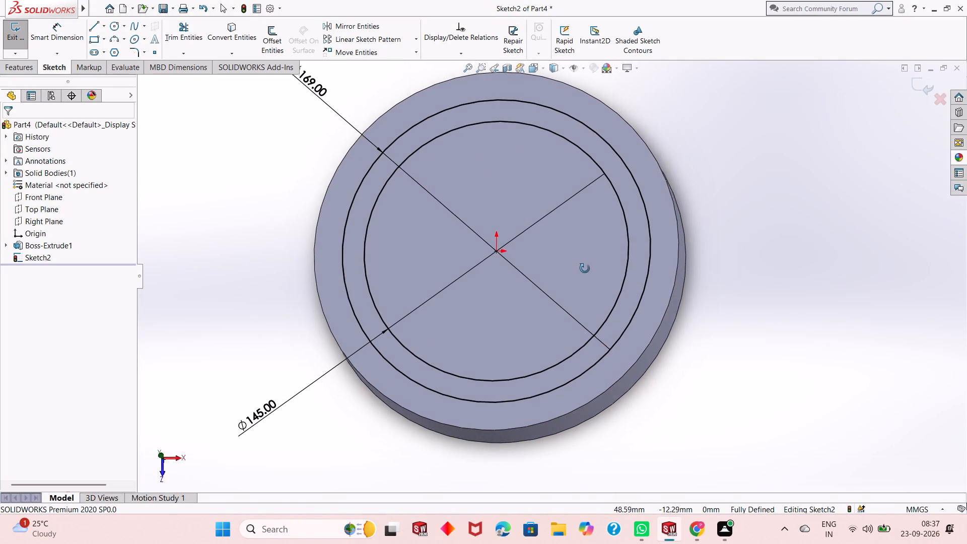
middle_drag(585, 268, 596, 178)
scroll(555, 219, down, 1)
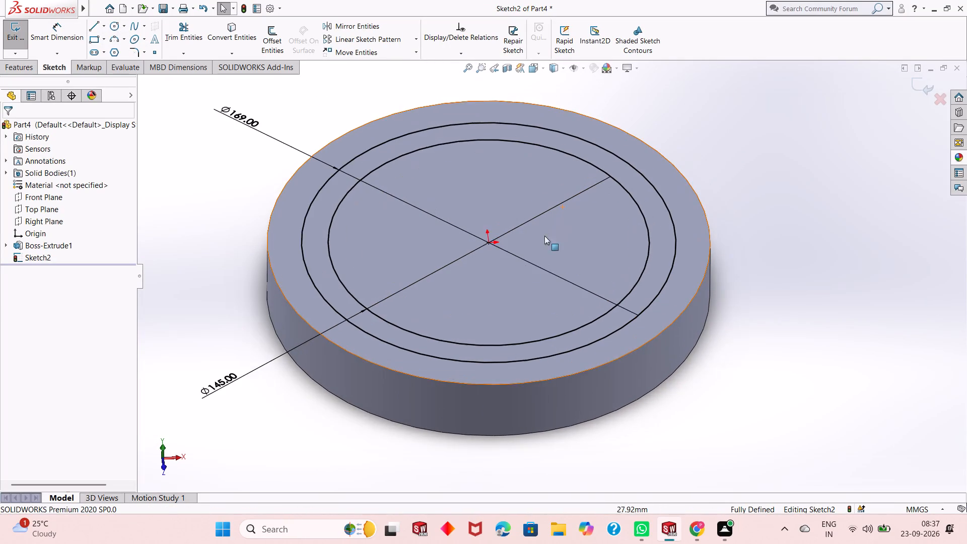
scroll(544, 236, down, 1)
scroll(430, 263, down, 1)
middle_drag(466, 287, 469, 269)
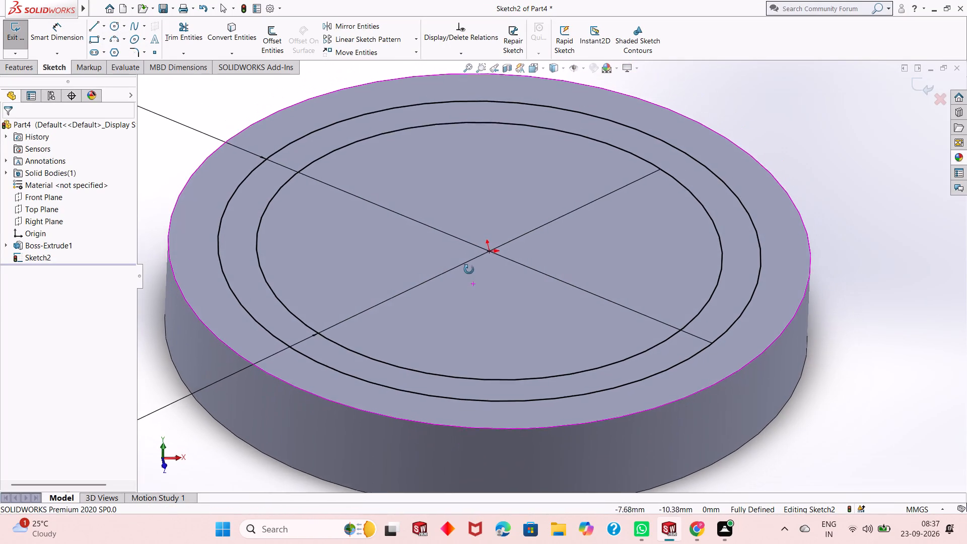
middle_drag(469, 269, 472, 305)
scroll(475, 307, up, 4)
middle_drag(529, 275, 525, 310)
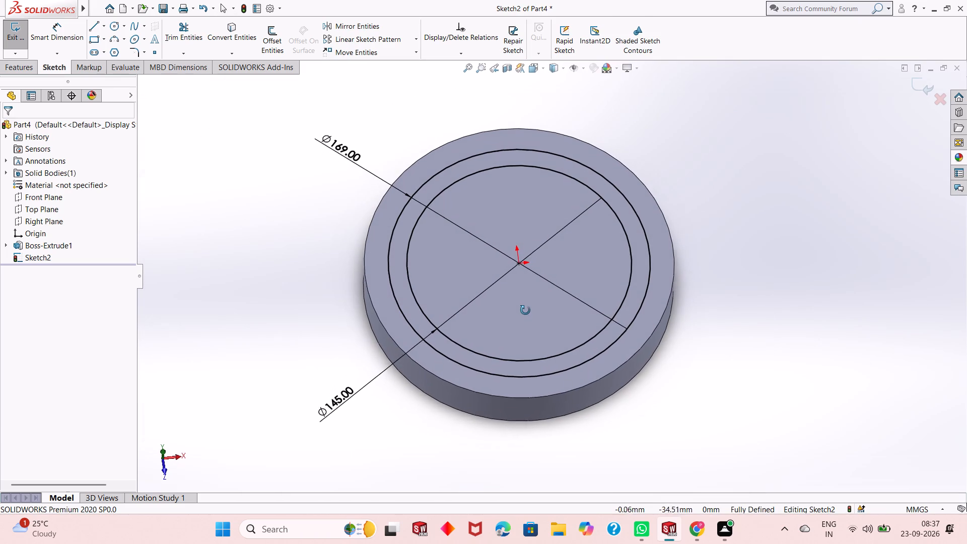
middle_drag(525, 310, 525, 312)
scroll(536, 260, down, 1)
middle_drag(536, 260, 535, 287)
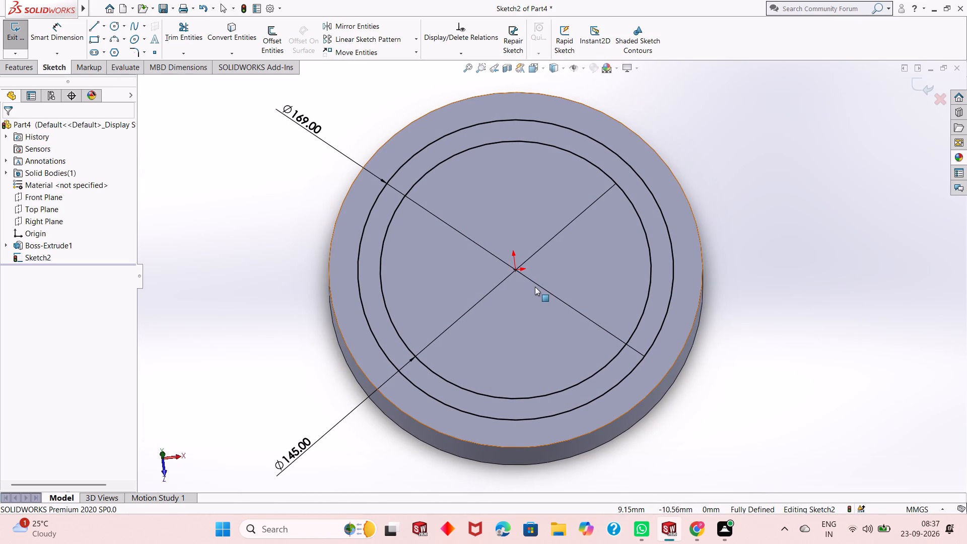
key(ctrl+8)
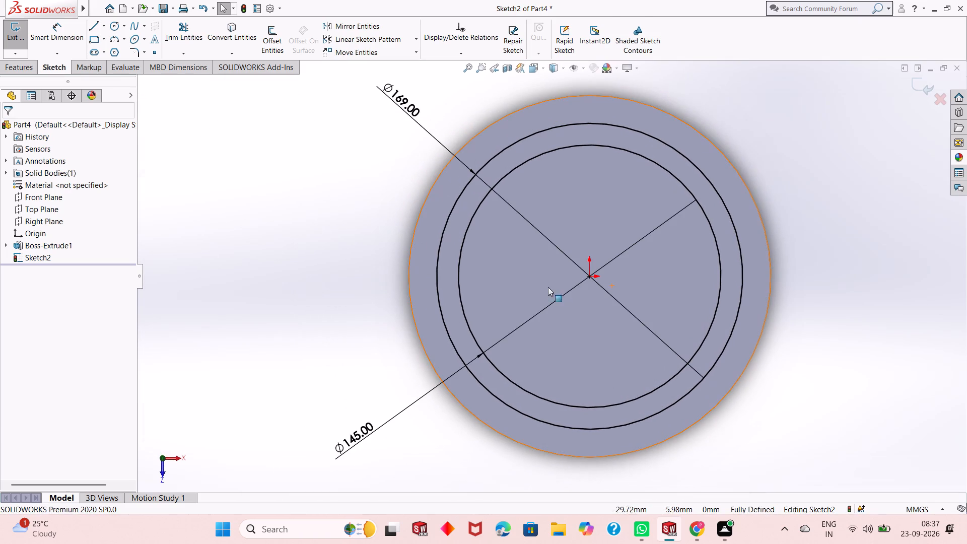
scroll(633, 308, up, 2)
scroll(702, 302, down, 1)
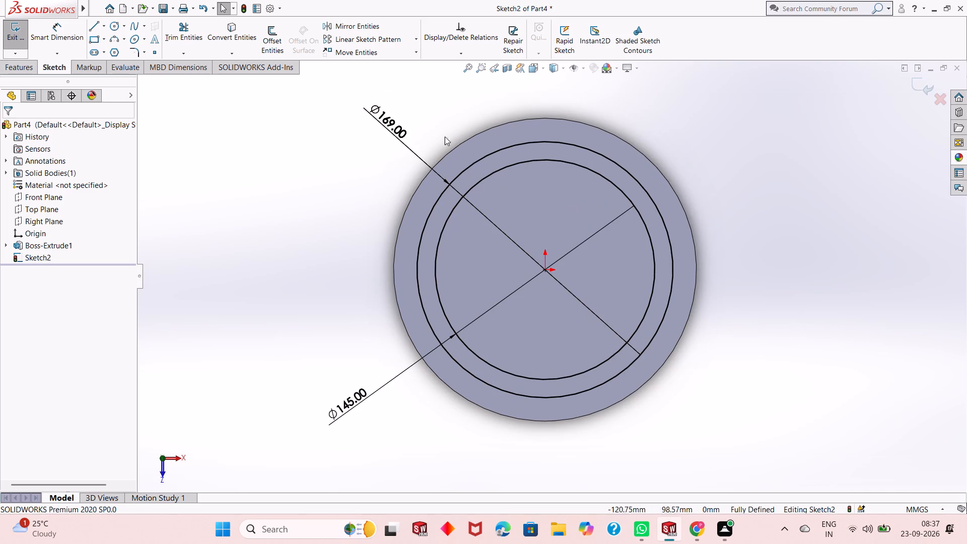
Draw a small circle of about 11 mm radius centred on the uppermost quadrant point of the 169 mm circle.
click(113, 26)
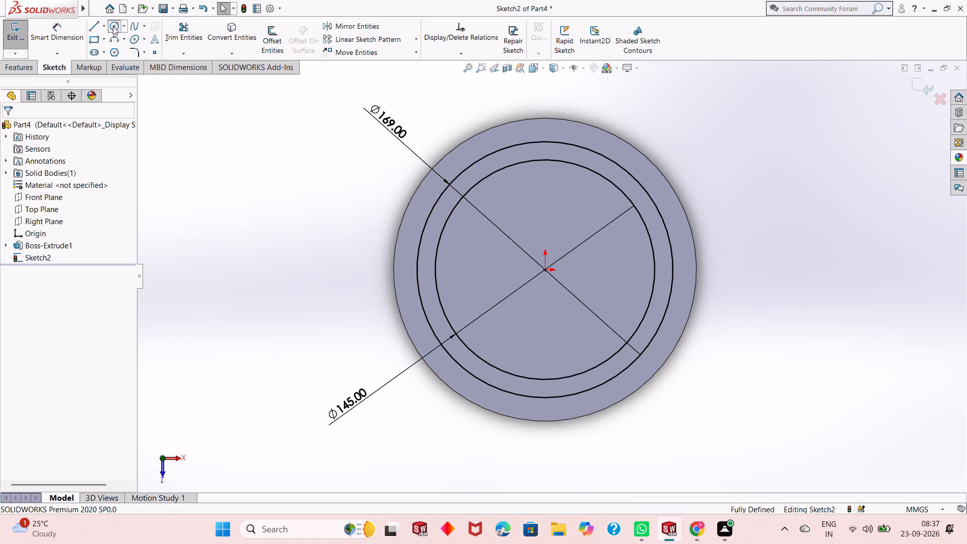
click(545, 141)
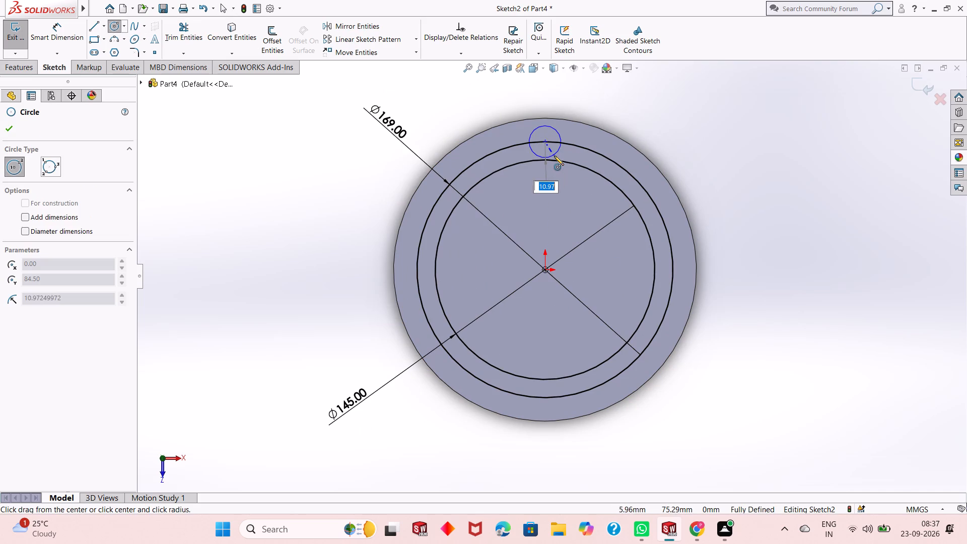
click(554, 156)
right_click(657, 107)
click(678, 117)
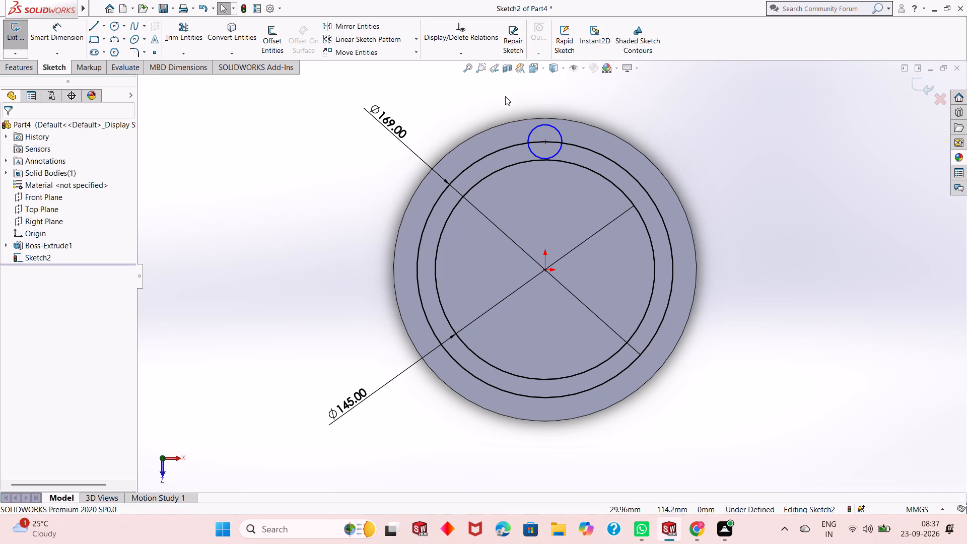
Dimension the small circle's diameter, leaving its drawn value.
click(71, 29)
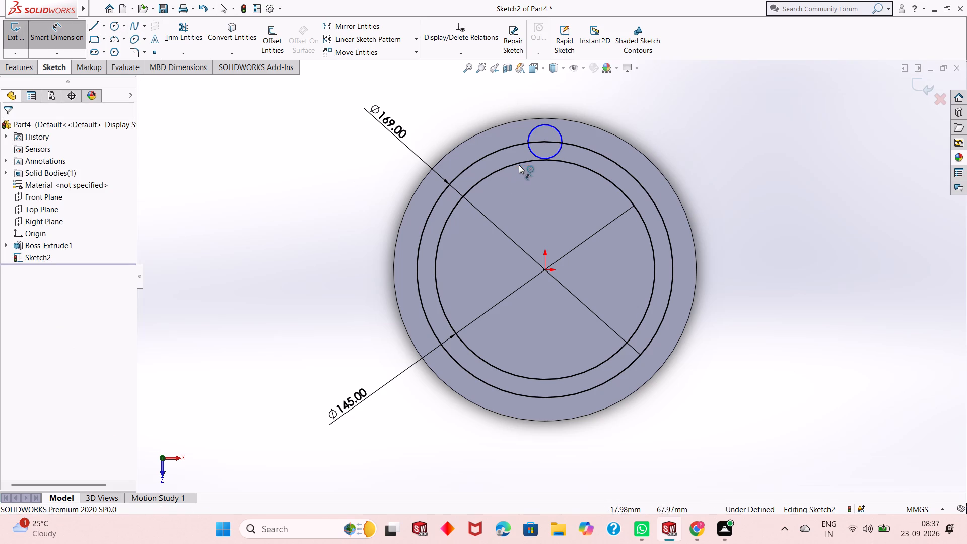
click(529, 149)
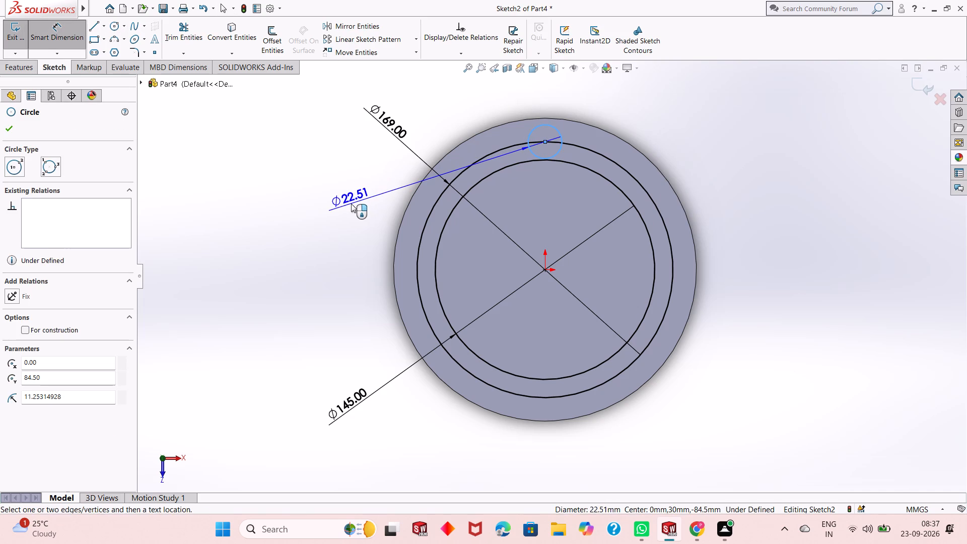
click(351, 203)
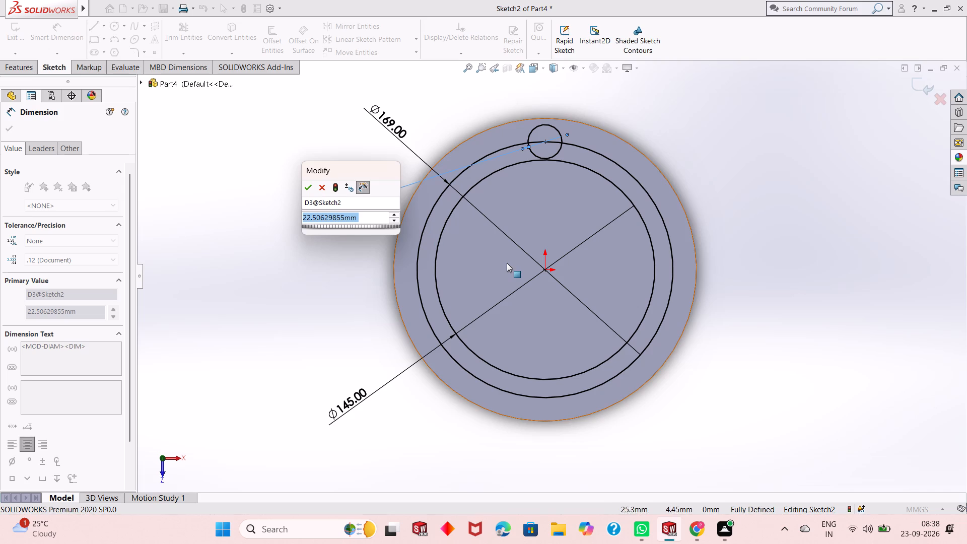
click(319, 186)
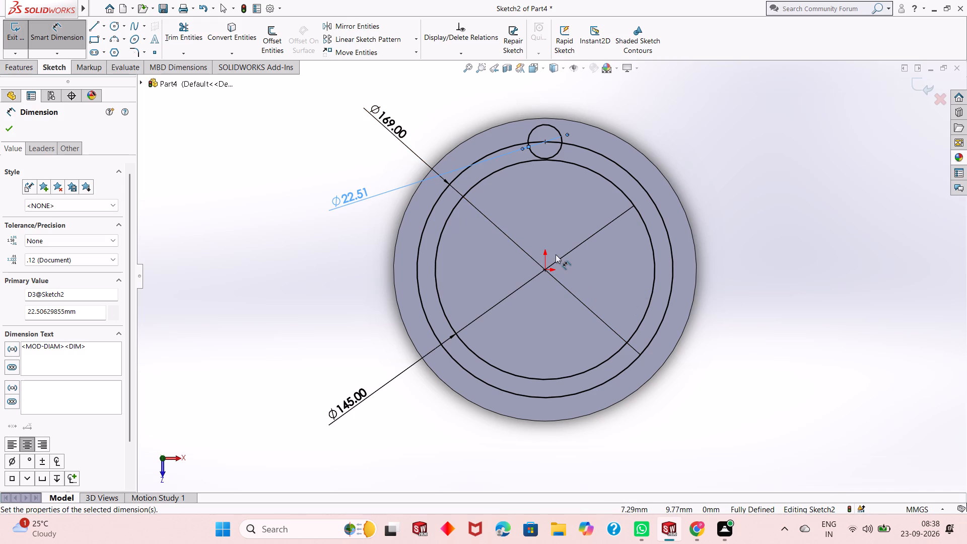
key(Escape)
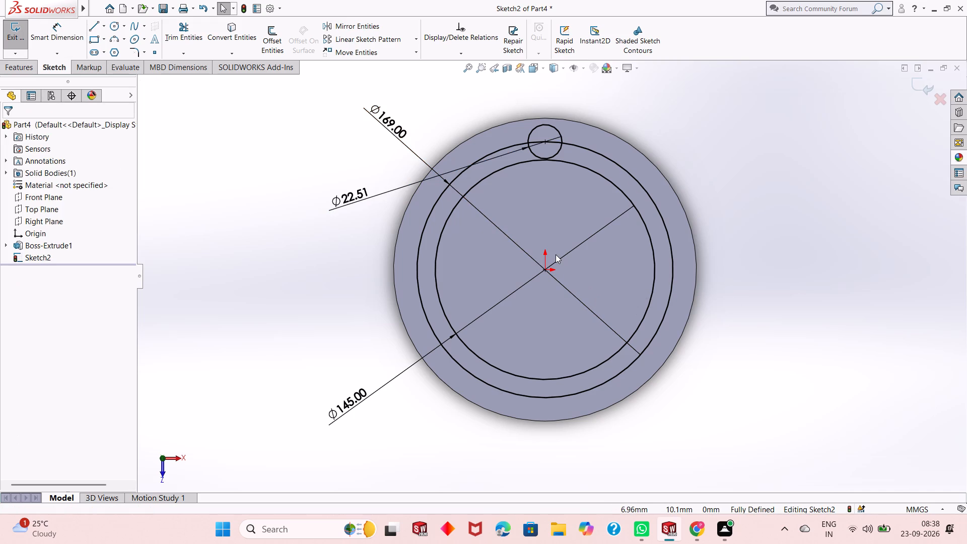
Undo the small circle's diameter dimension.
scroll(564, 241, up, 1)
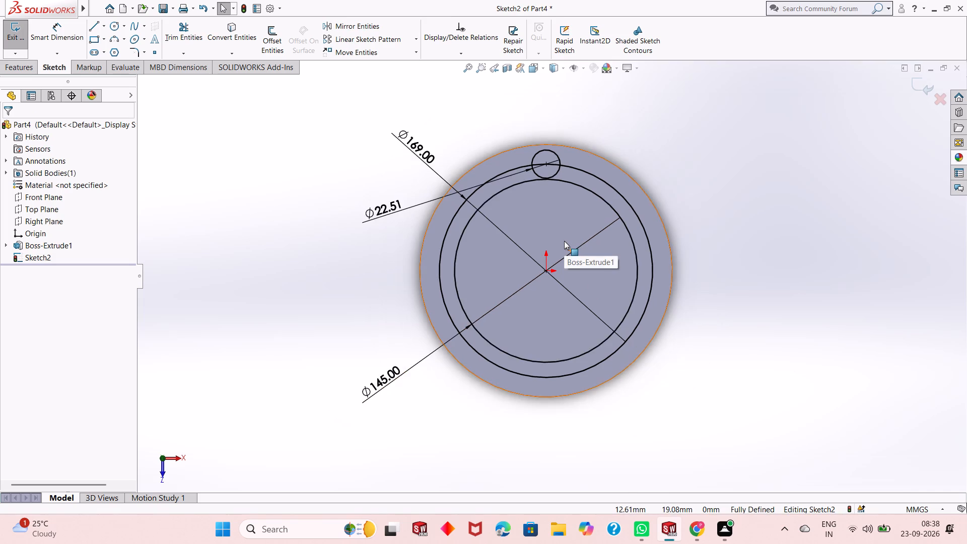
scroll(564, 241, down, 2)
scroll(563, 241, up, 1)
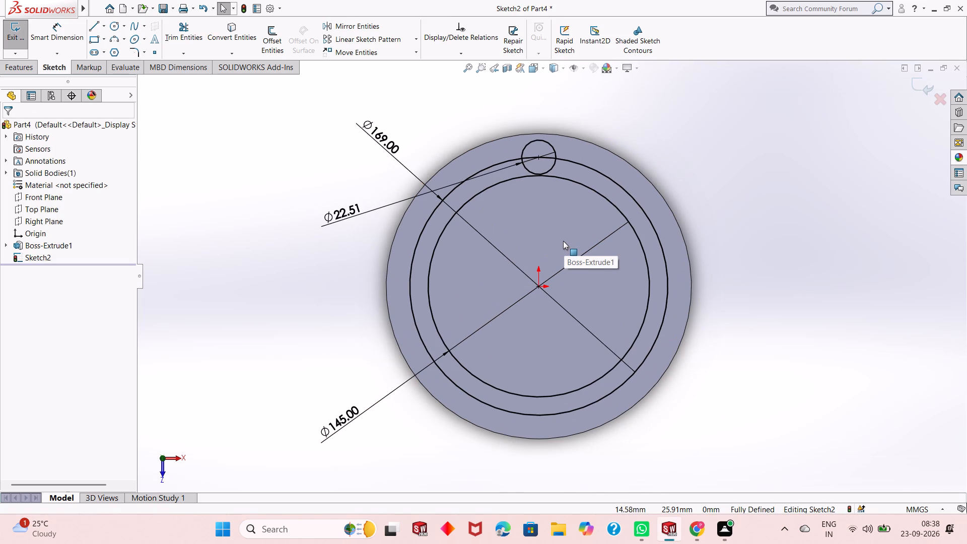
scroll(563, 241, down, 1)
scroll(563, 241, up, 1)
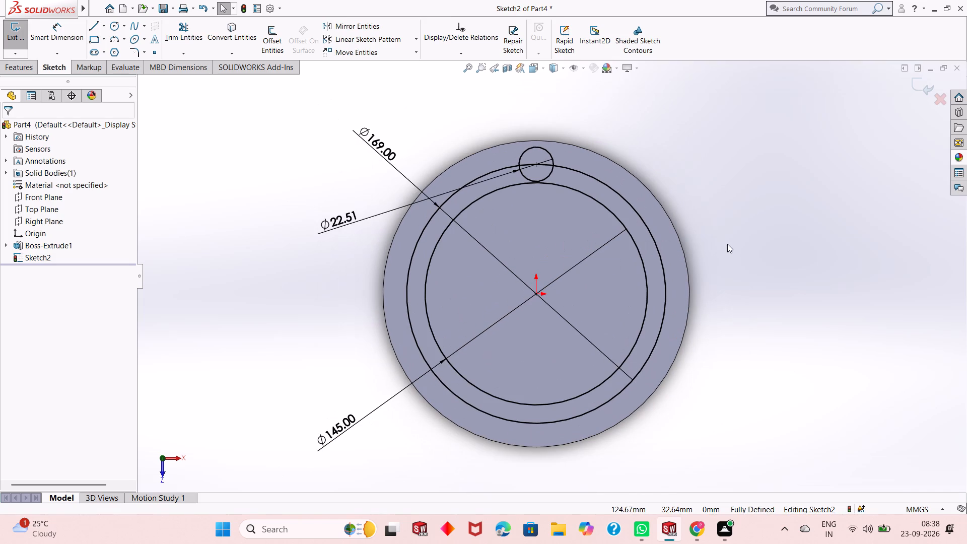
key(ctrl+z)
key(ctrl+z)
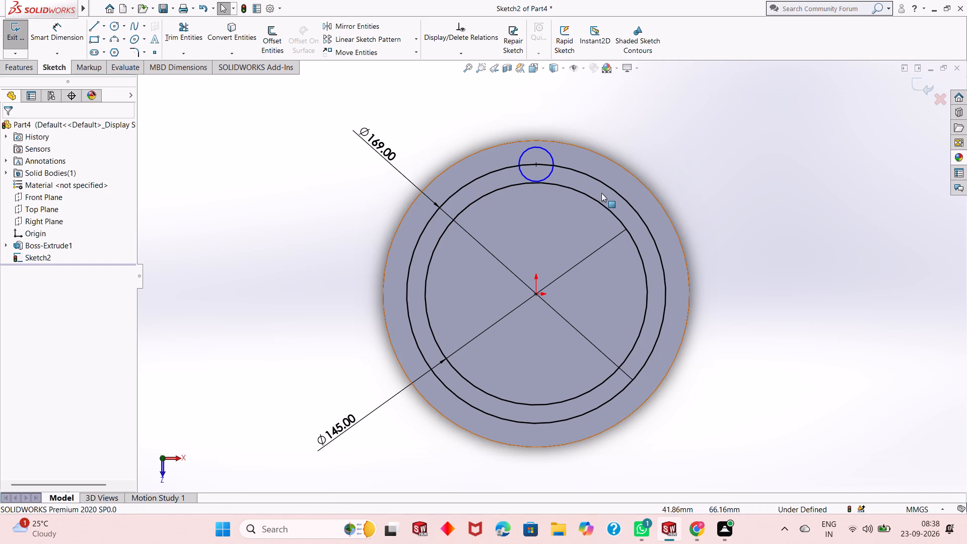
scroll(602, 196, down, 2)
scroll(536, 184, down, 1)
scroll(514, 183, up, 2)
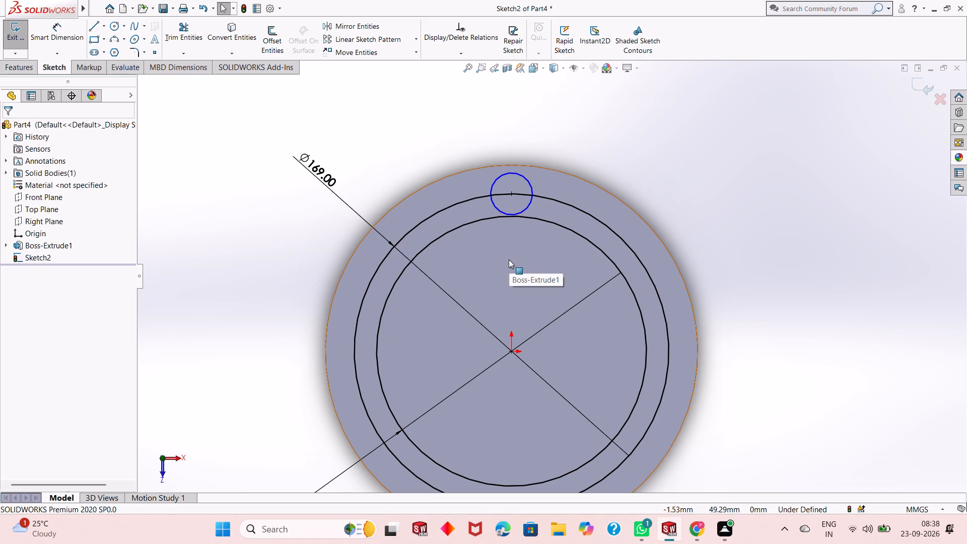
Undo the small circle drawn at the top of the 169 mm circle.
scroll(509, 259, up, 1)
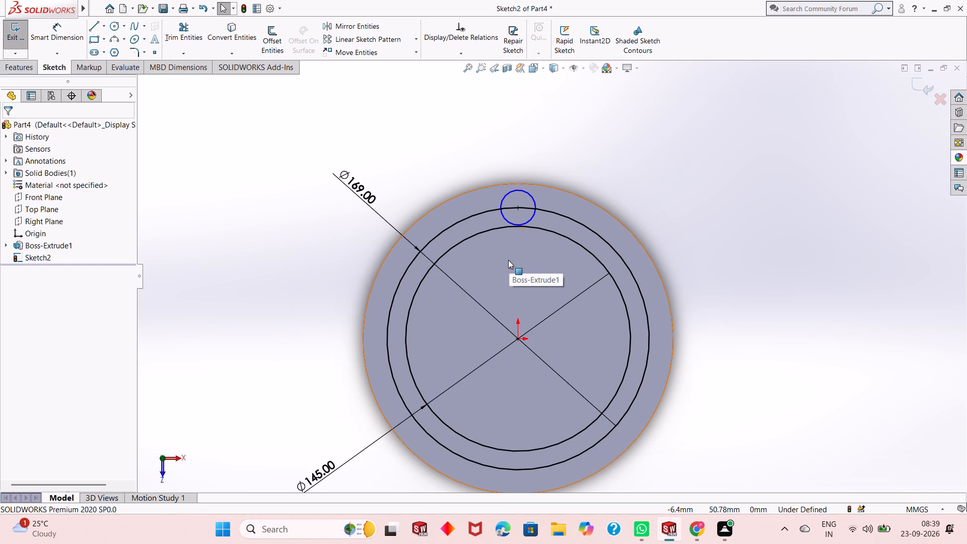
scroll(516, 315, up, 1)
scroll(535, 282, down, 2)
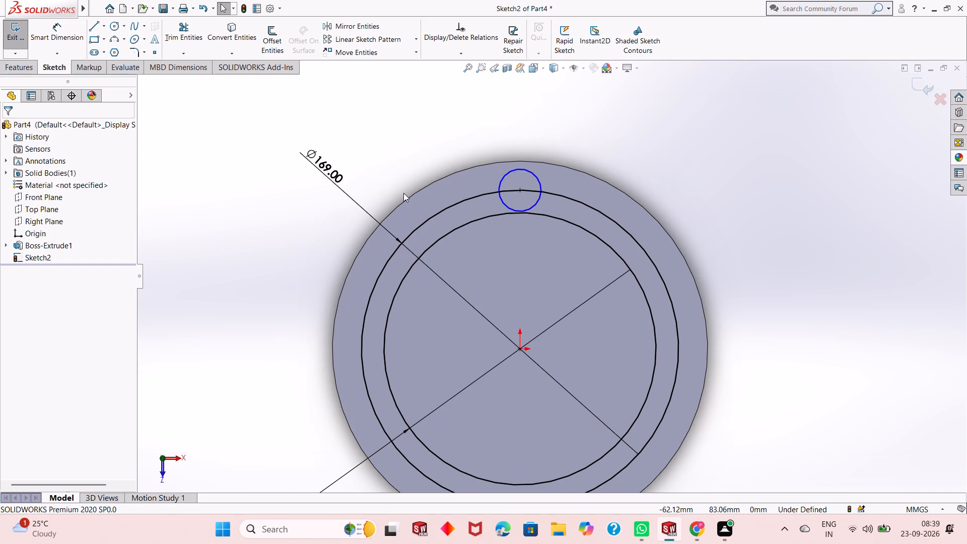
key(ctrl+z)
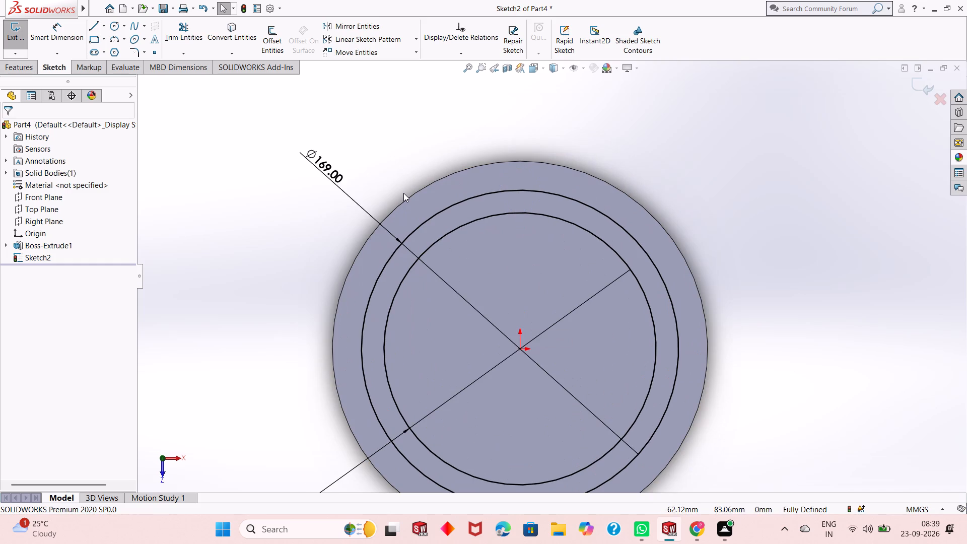
Examine the 145 mm and 169 mm concentric circles on the disc's top face, from directly above and at oblique angles.
scroll(508, 236, up, 1)
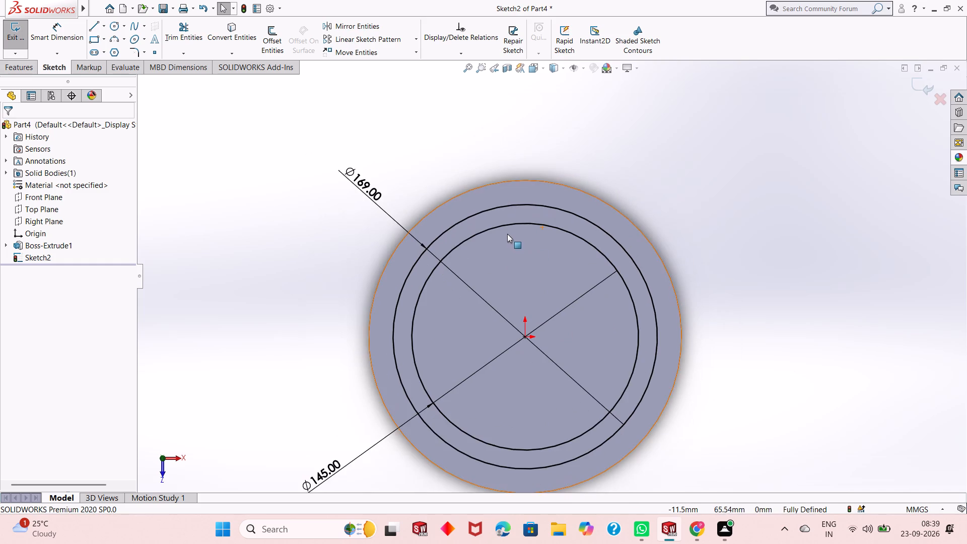
scroll(507, 234, up, 3)
scroll(557, 424, down, 1)
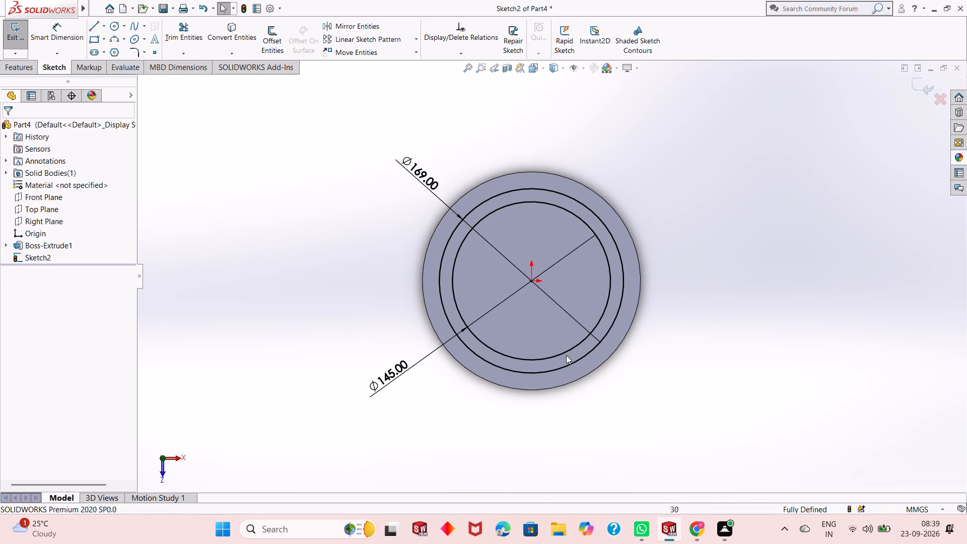
scroll(543, 257, down, 1)
scroll(572, 424, down, 1)
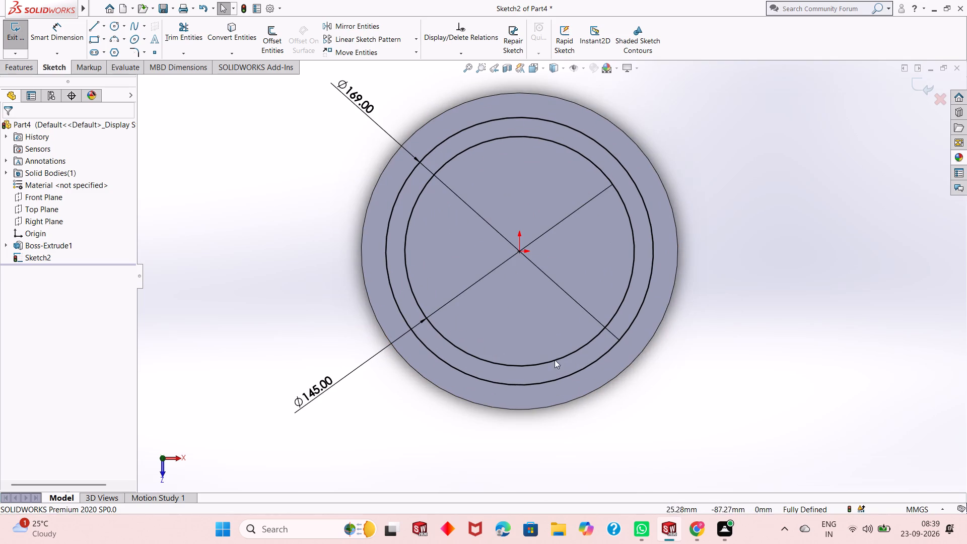
scroll(539, 265, down, 1)
scroll(525, 245, up, 1)
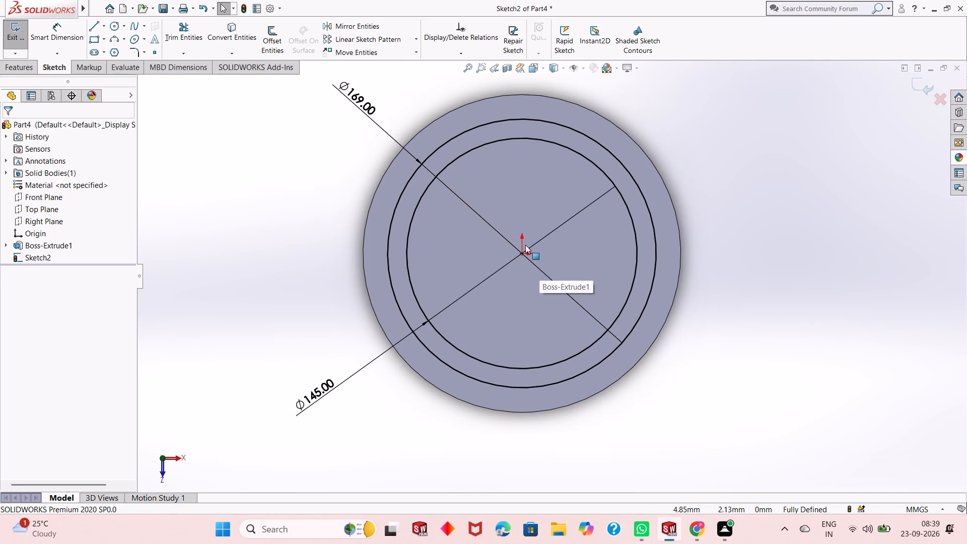
scroll(520, 218, up, 1)
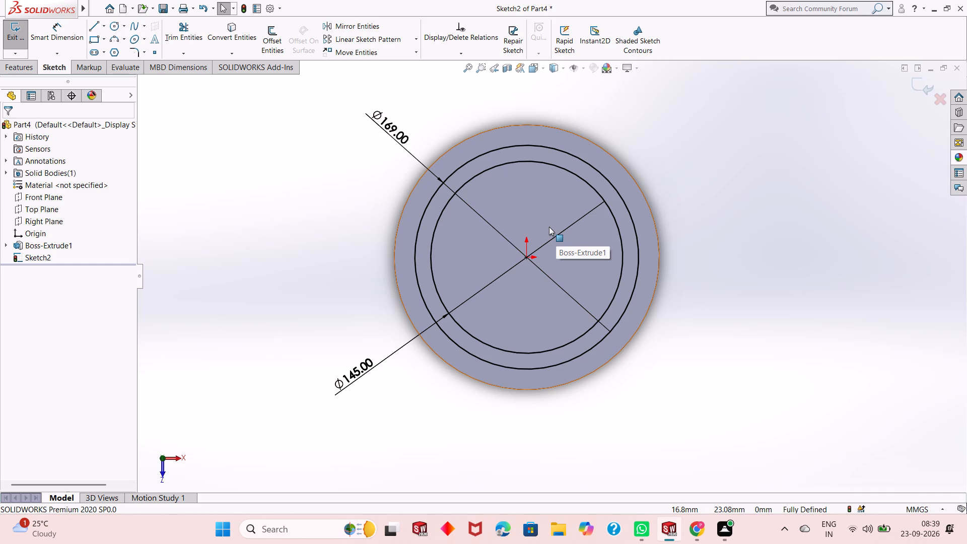
scroll(549, 227, down, 4)
scroll(548, 226, up, 3)
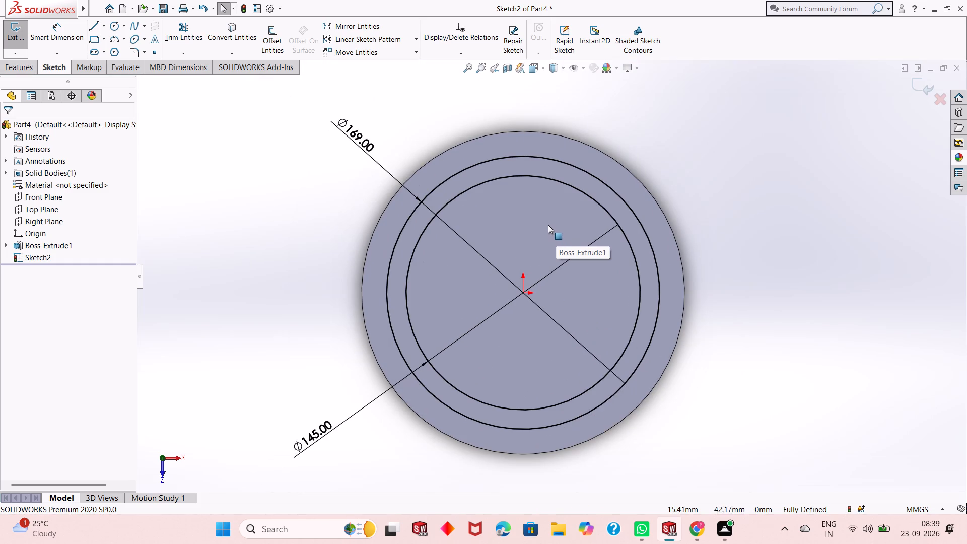
scroll(568, 303, down, 2)
scroll(565, 305, up, 2)
scroll(577, 317, down, 1)
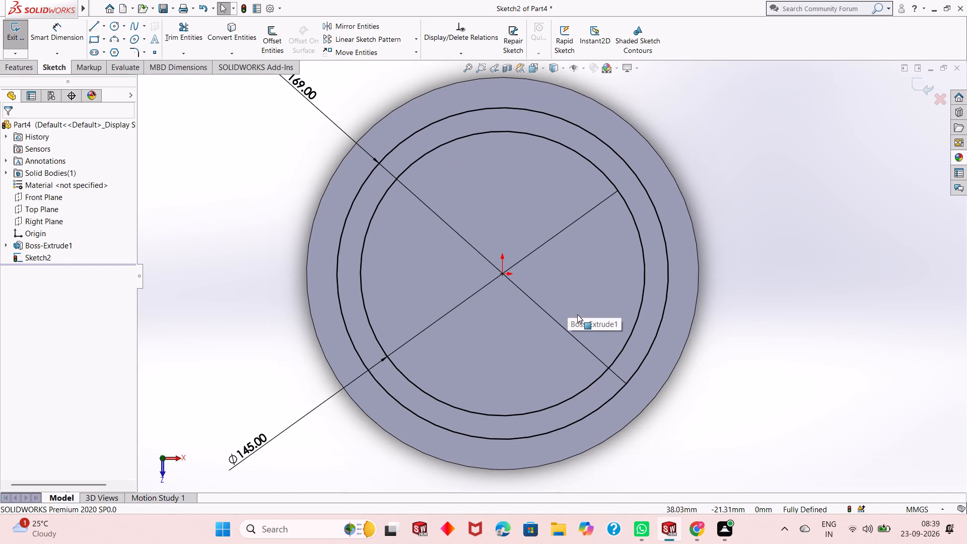
scroll(575, 313, up, 1)
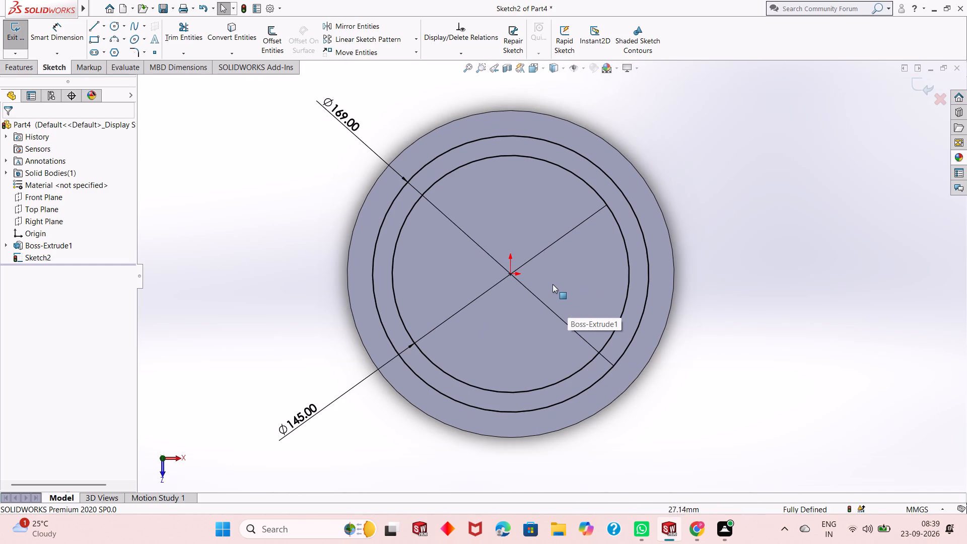
scroll(518, 278, down, 2)
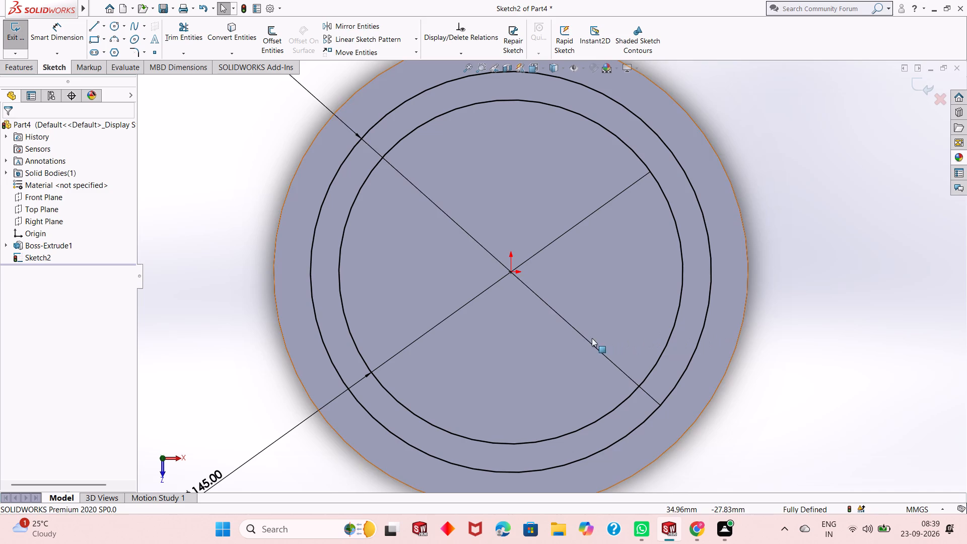
middle_drag(580, 333, 584, 271)
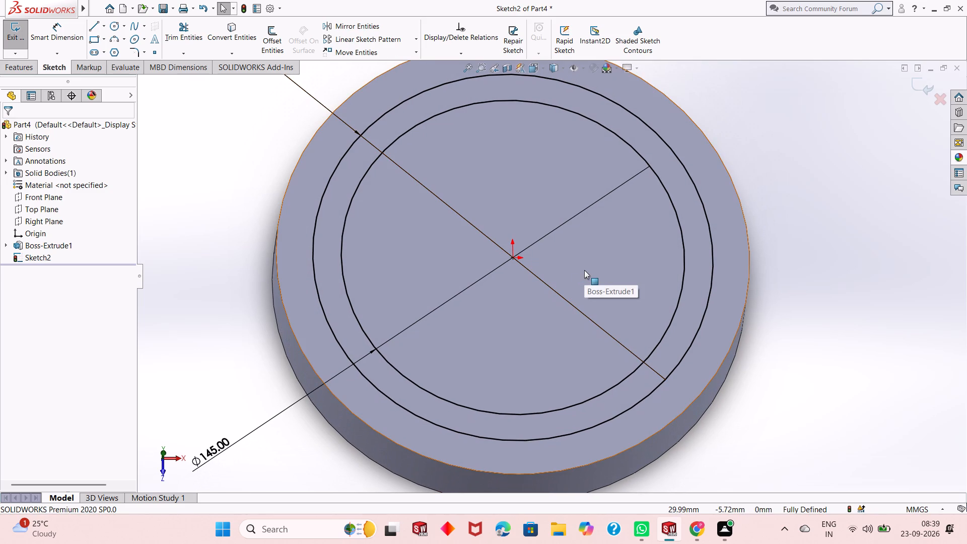
key(ctrl+8)
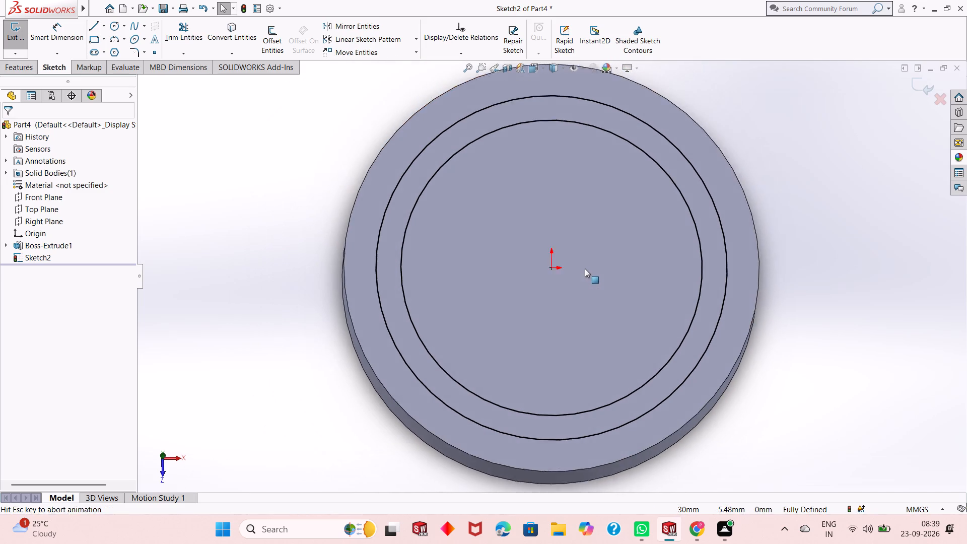
key(Escape)
scroll(490, 284, up, 2)
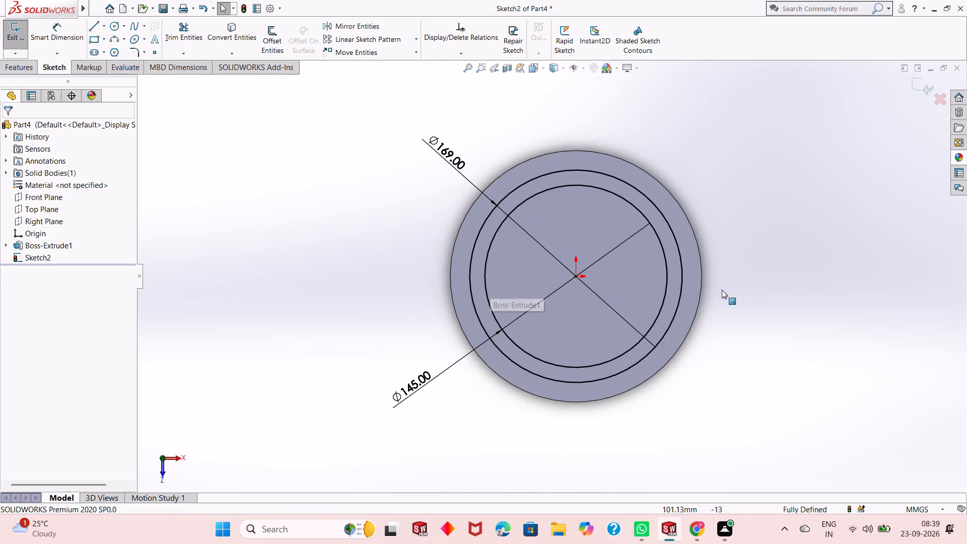
scroll(754, 281, down, 2)
scroll(544, 295, up, 1)
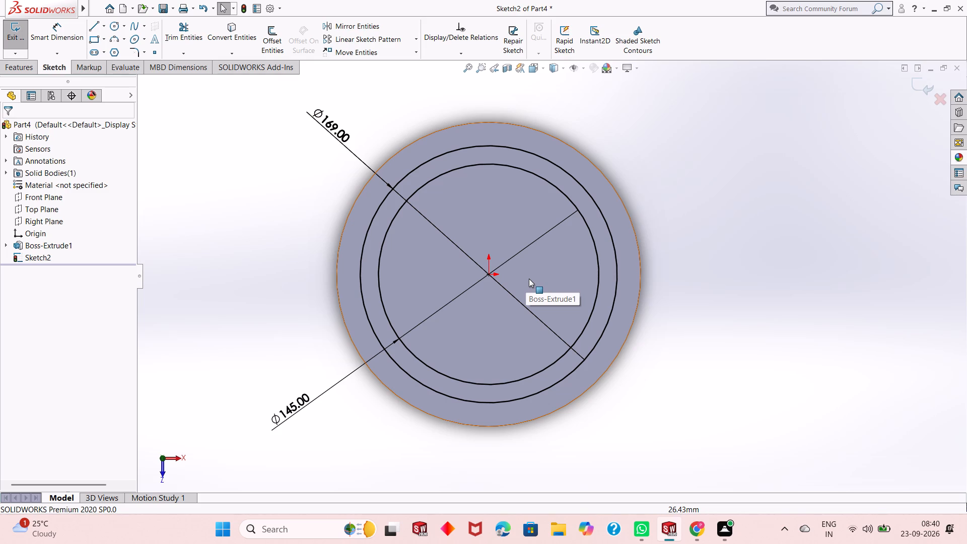
middle_drag(661, 324, 668, 260)
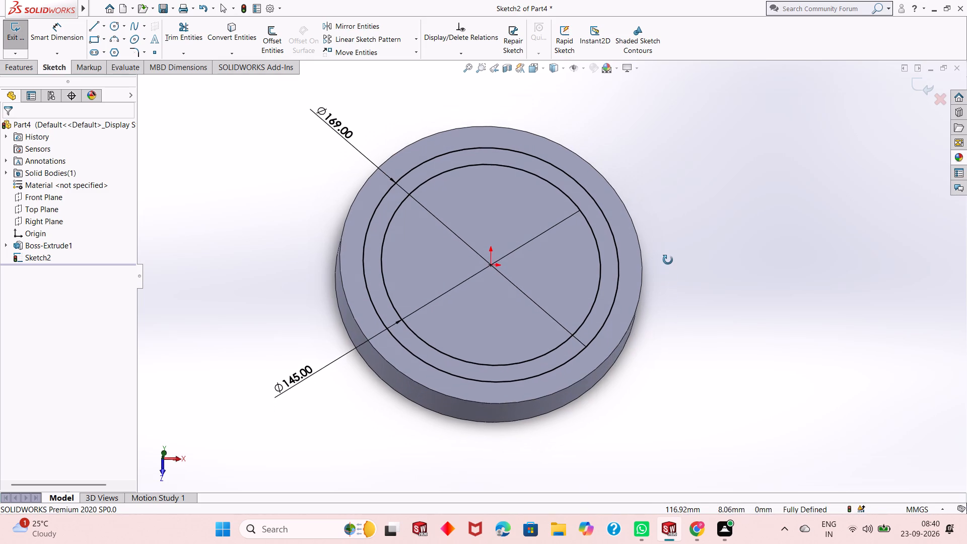
middle_drag(668, 260, 668, 250)
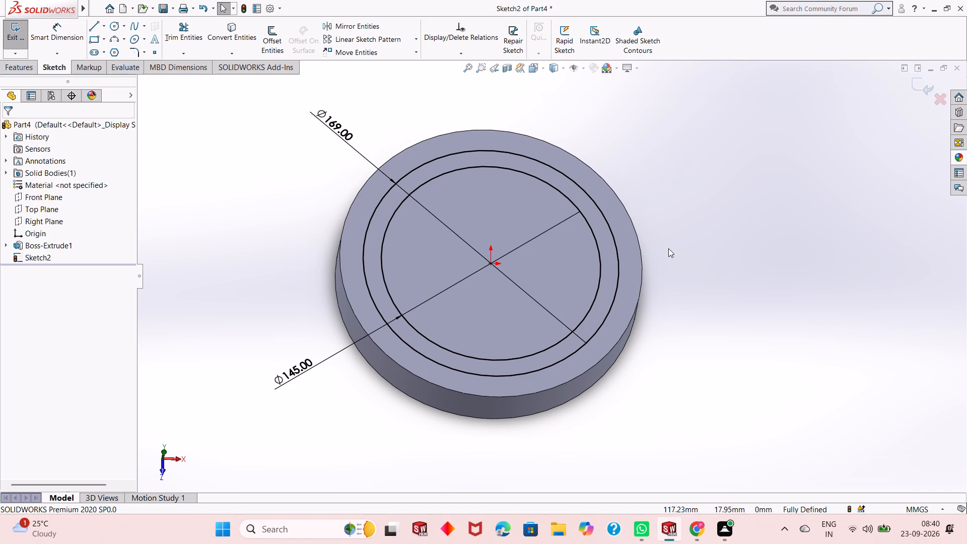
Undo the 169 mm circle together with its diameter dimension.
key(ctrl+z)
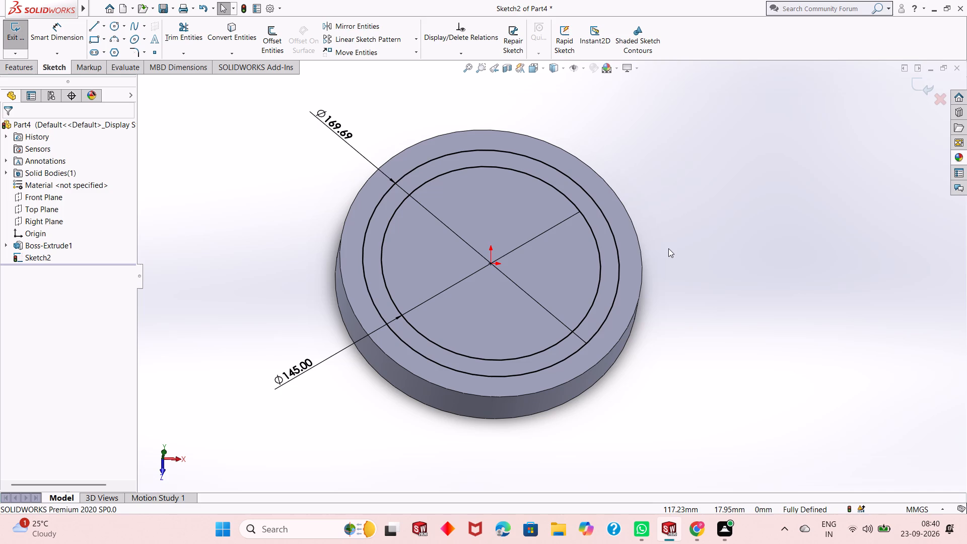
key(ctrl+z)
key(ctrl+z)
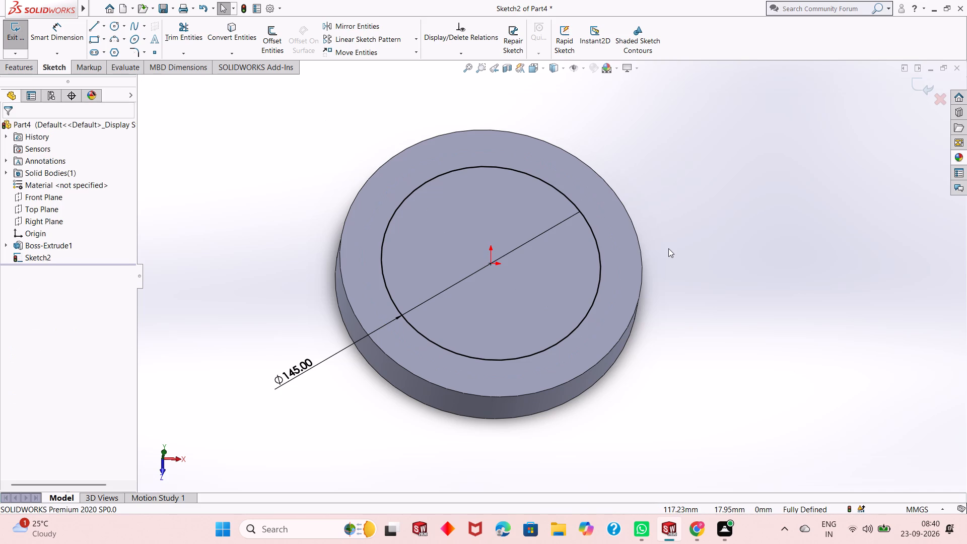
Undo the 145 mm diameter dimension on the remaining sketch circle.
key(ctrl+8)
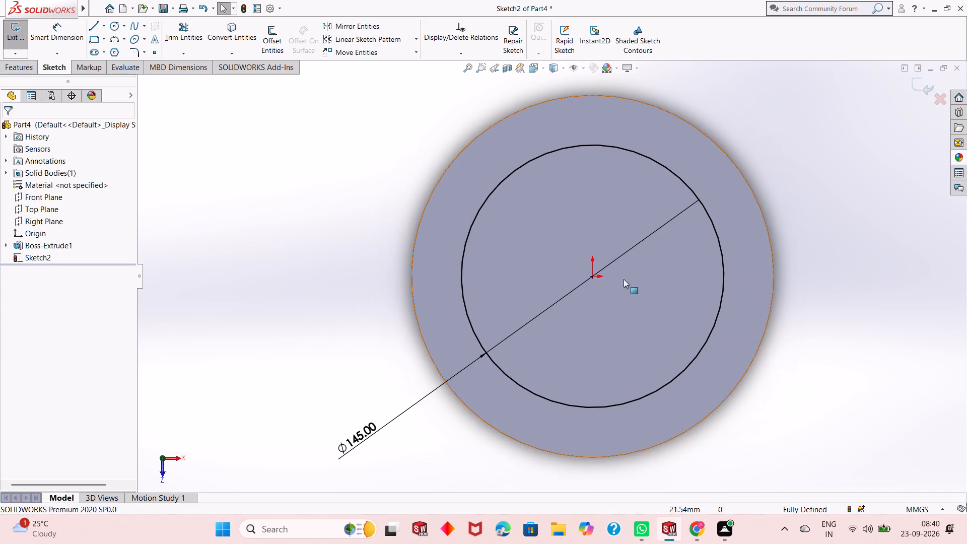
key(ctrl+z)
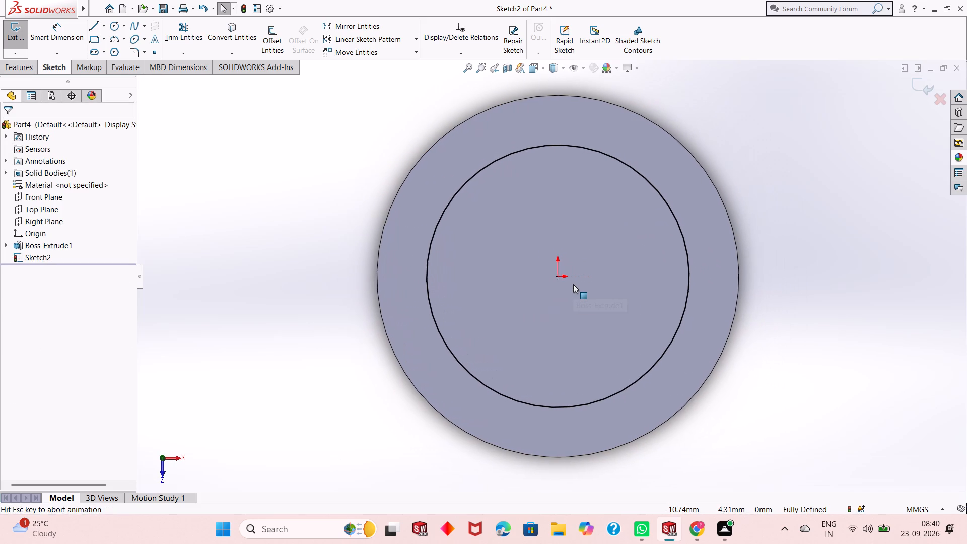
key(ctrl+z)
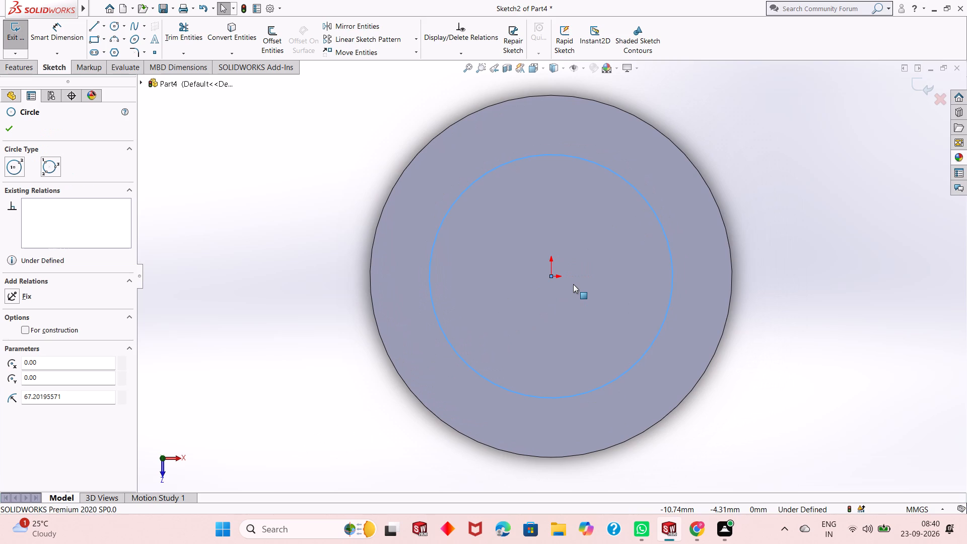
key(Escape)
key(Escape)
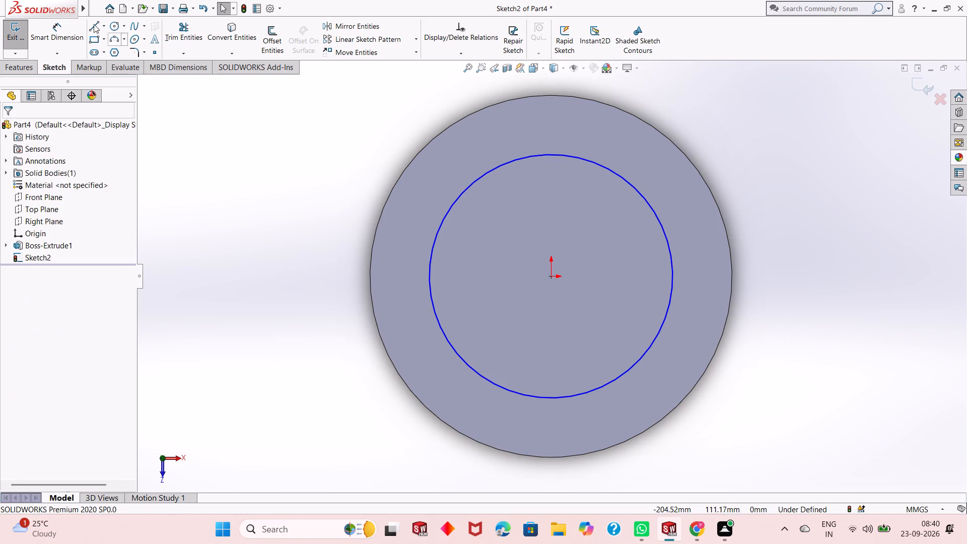
Dimension the sketch circle's diameter as 145 mm, placing the dimension beside the disc.
click(72, 41)
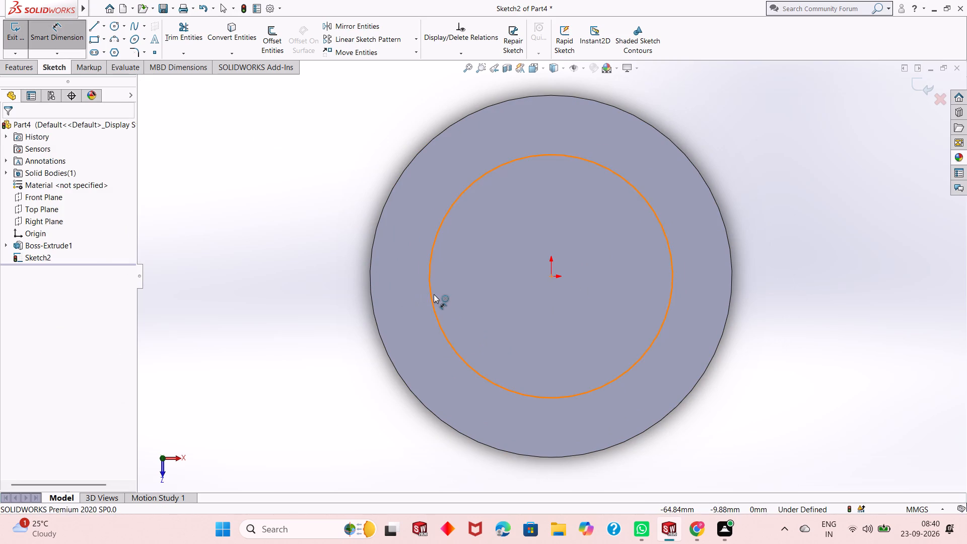
click(434, 294)
click(313, 377)
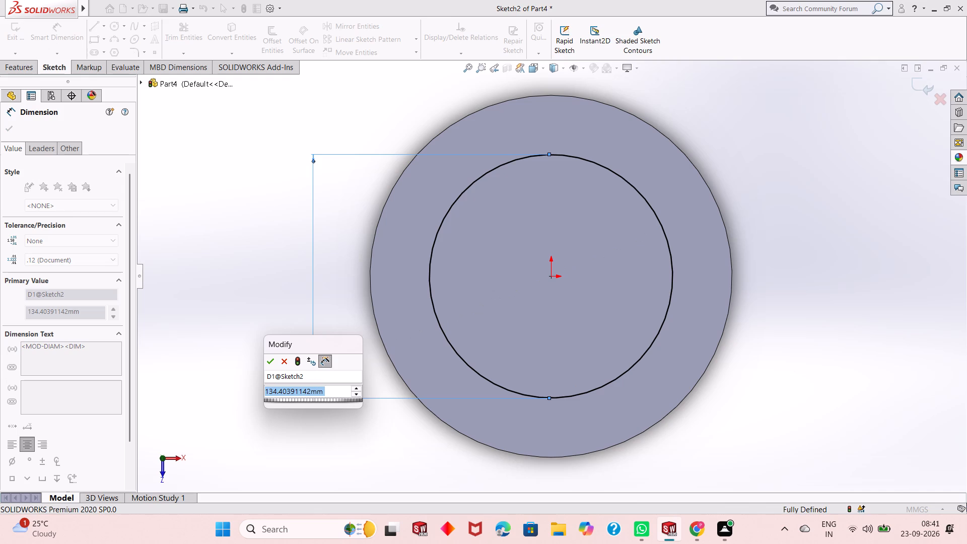
text(72.5+72.5)
key(Return)
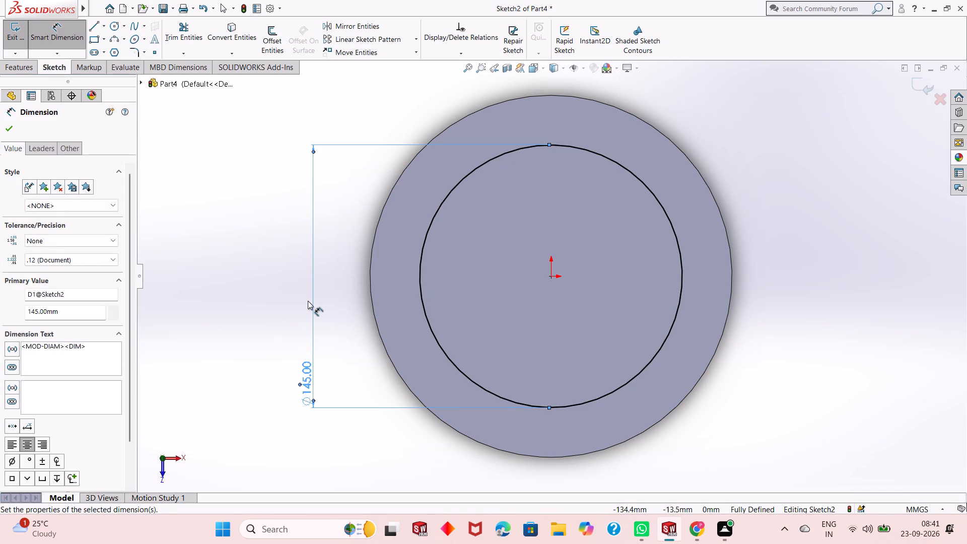
right_click(221, 258)
click(250, 291)
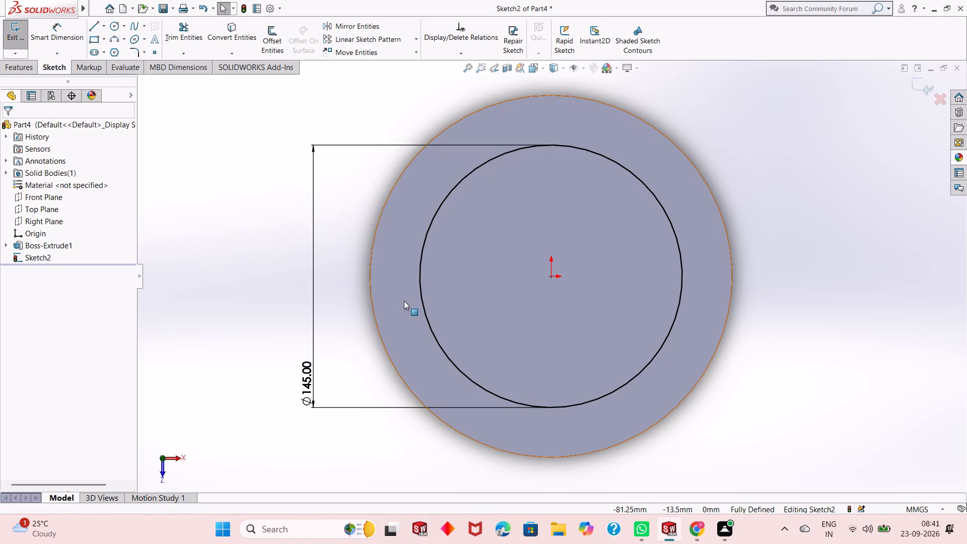
Inspect the dimensioned 145 mm circle on the disc's top face at an angle and from directly above.
middle_drag(405, 299, 415, 258)
scroll(407, 256, up, 2)
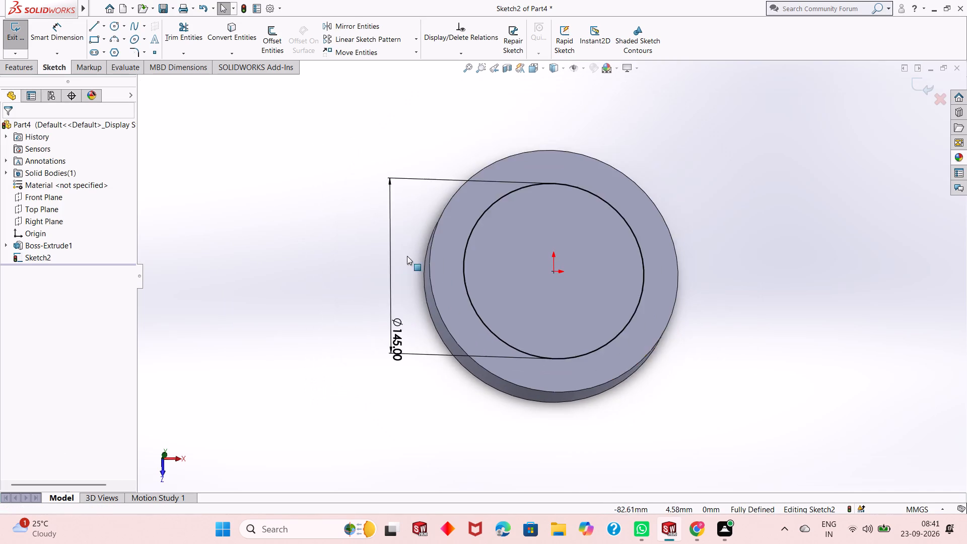
scroll(407, 256, up, 1)
scroll(649, 266, down, 2)
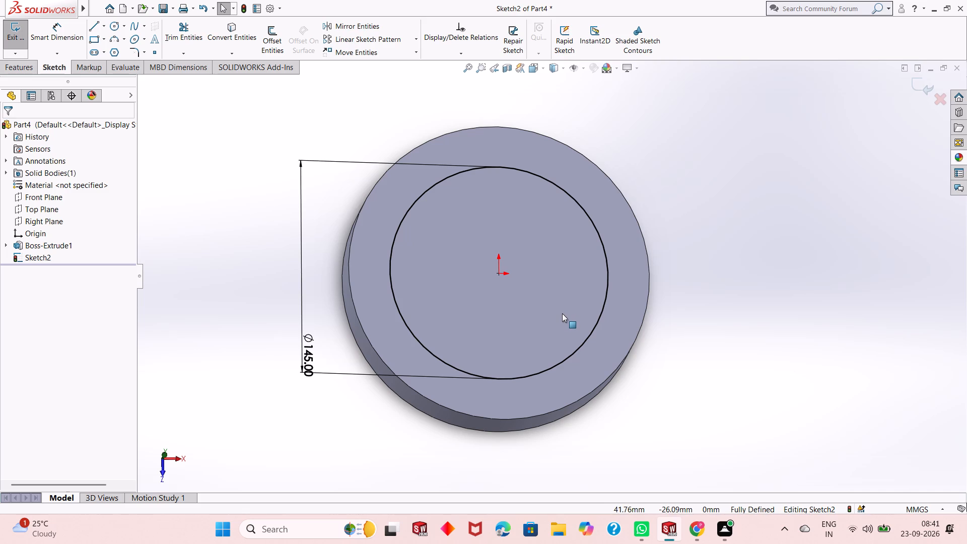
key(ctrl+8)
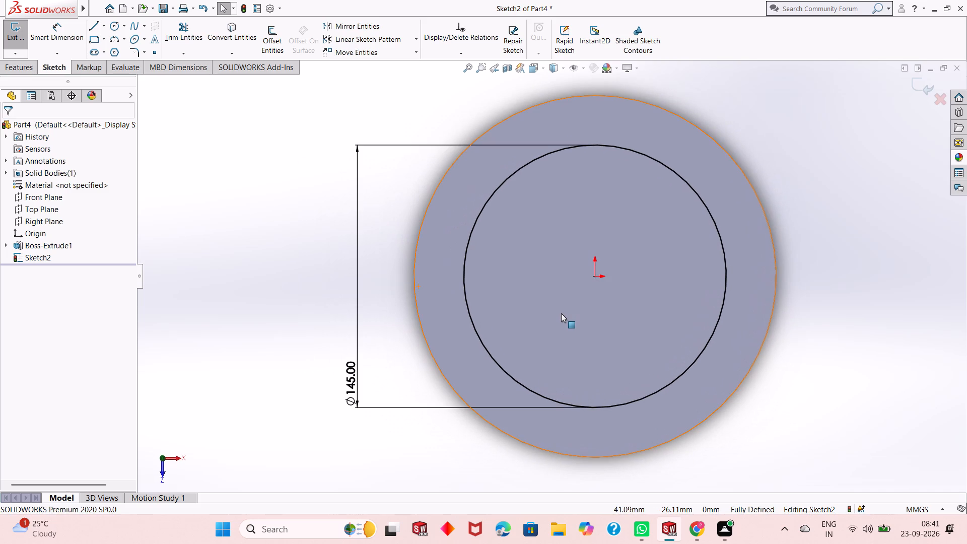
key(Escape)
scroll(450, 315, up, 3)
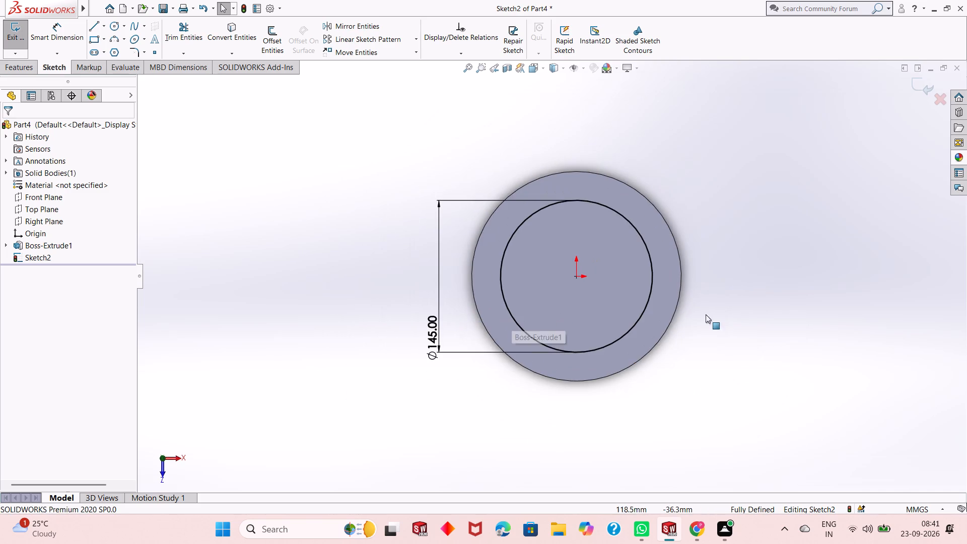
scroll(730, 315, down, 2)
scroll(525, 317, up, 2)
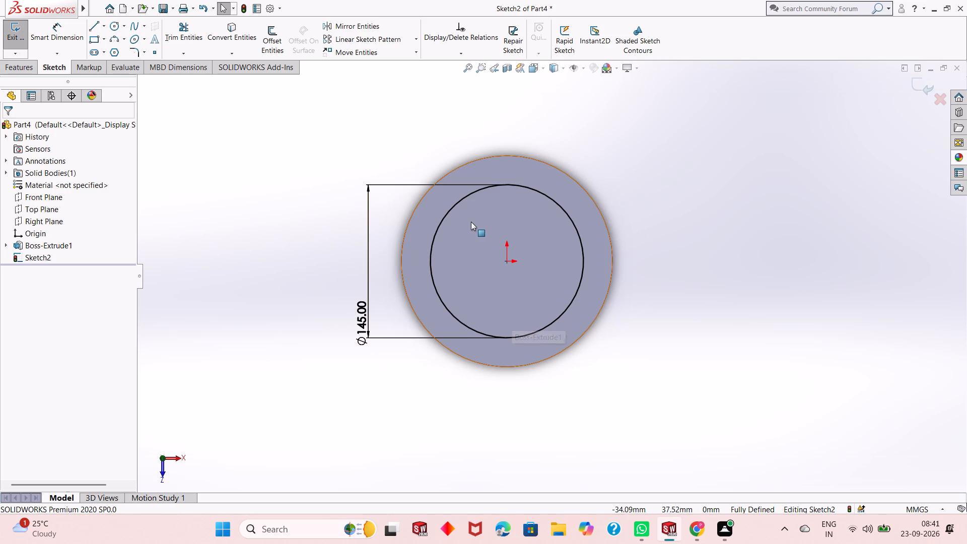
Sketch a center rectangle about 56 mm wide and 74 mm high or less, centred on the 145 mm circle's uppermost point.
click(104, 38)
click(115, 62)
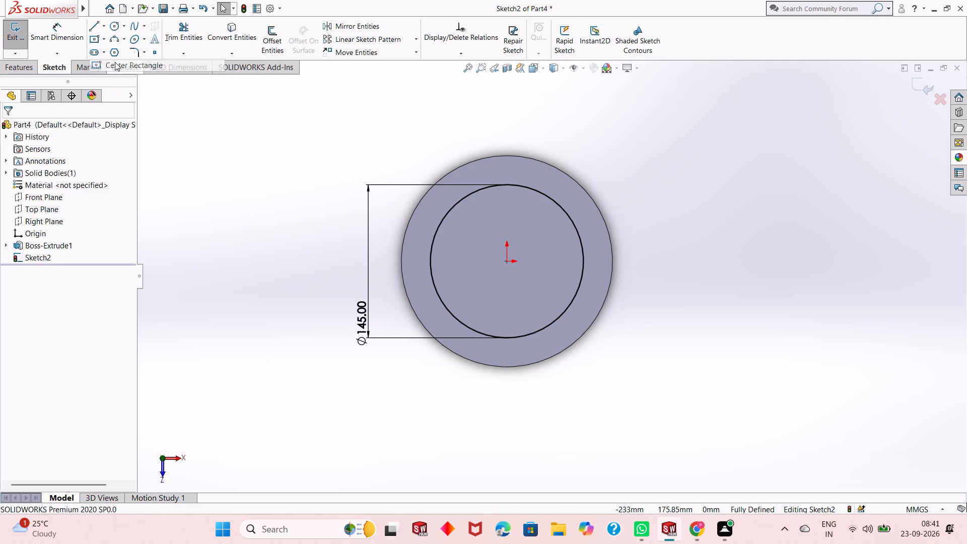
click(508, 185)
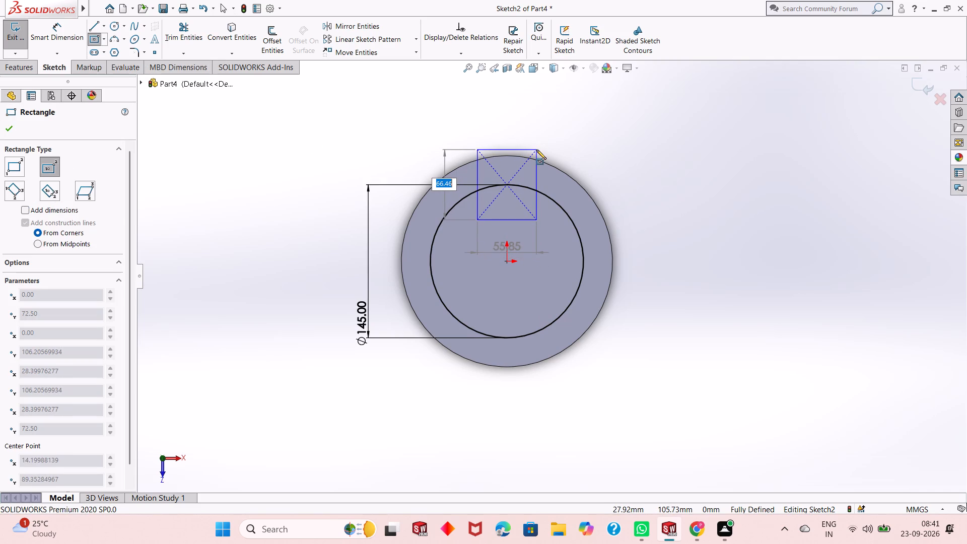
click(536, 150)
right_click(573, 141)
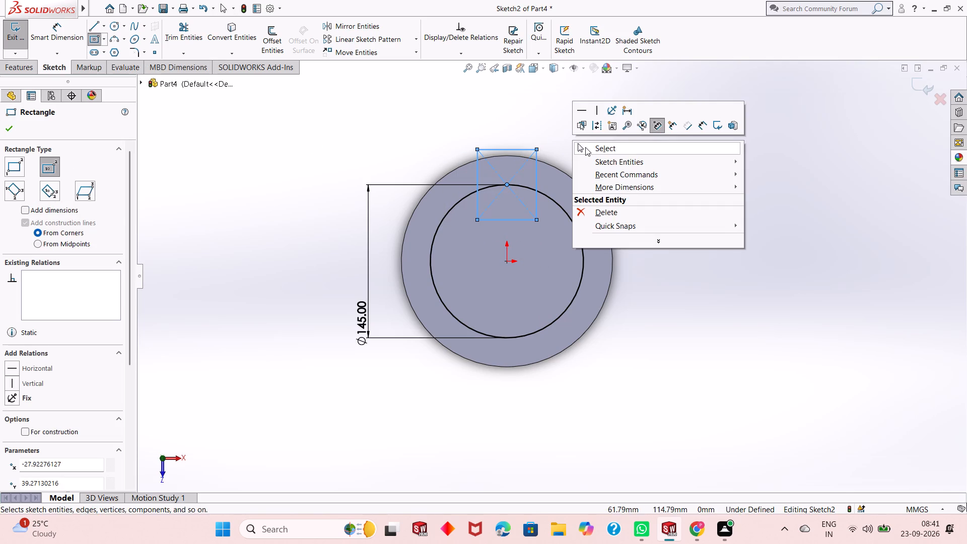
click(587, 149)
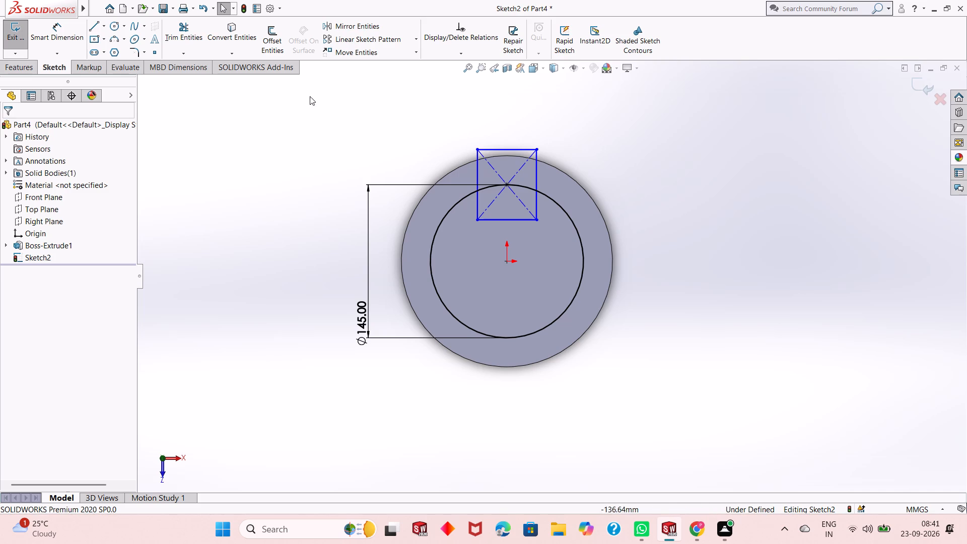
Dimension the rectangle's upper edge as 50 mm, placing the dimension above it.
click(68, 40)
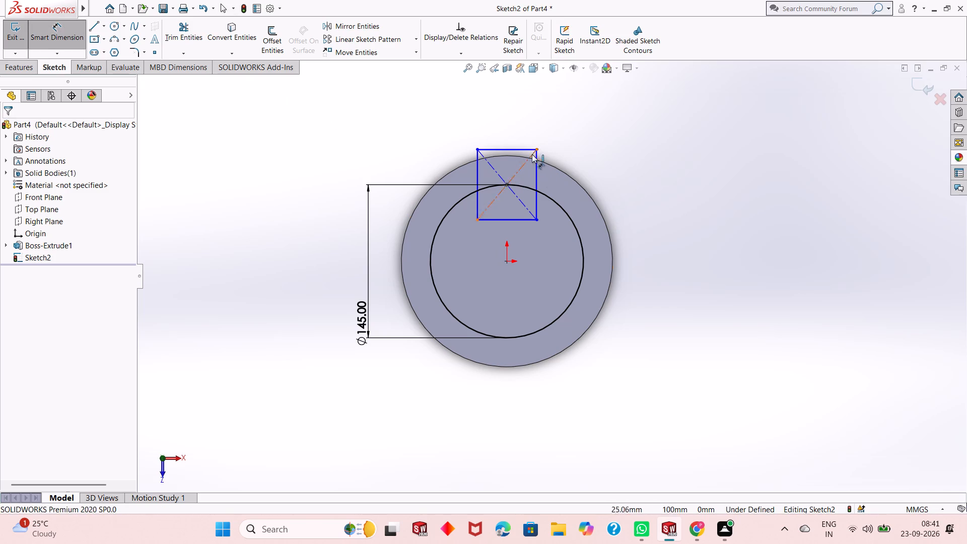
click(518, 149)
click(522, 127)
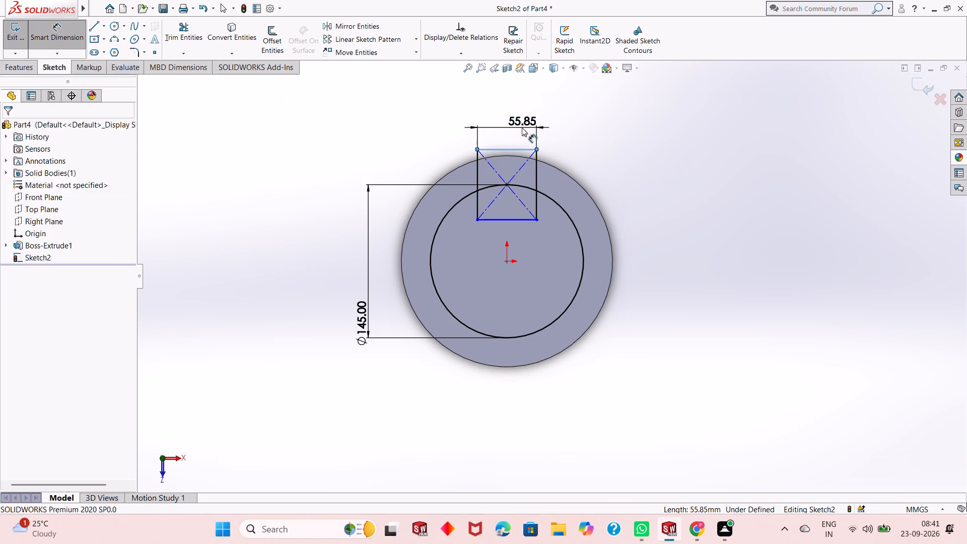
text(50)
key(Return)
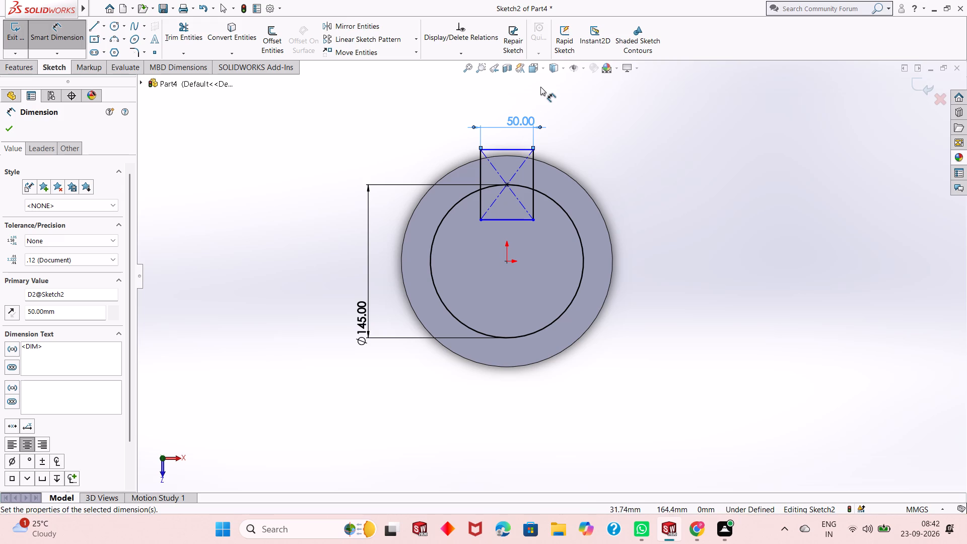
right_click(554, 117)
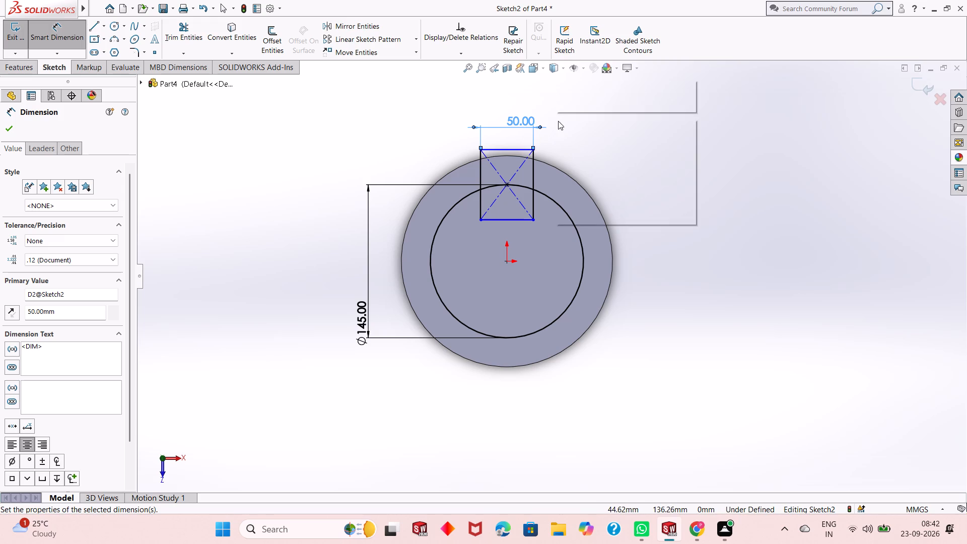
click(585, 146)
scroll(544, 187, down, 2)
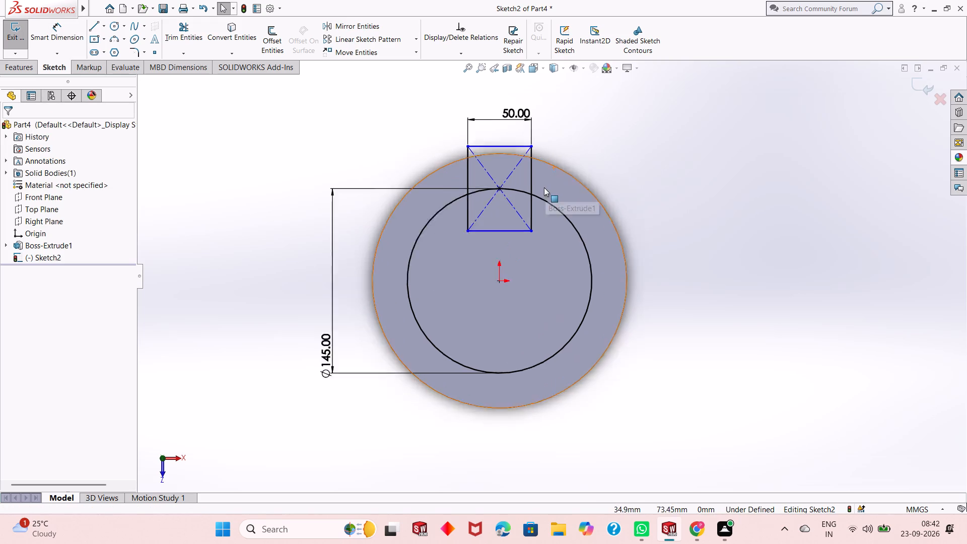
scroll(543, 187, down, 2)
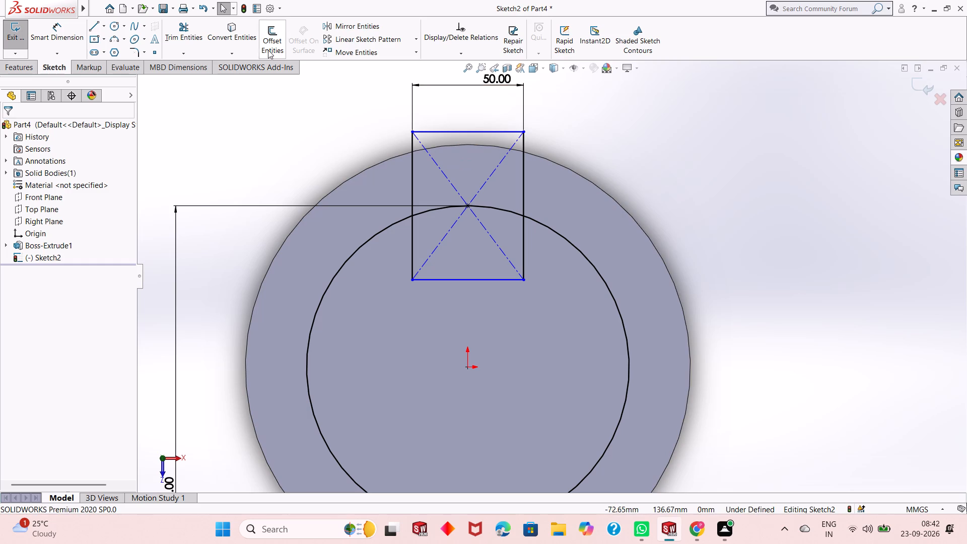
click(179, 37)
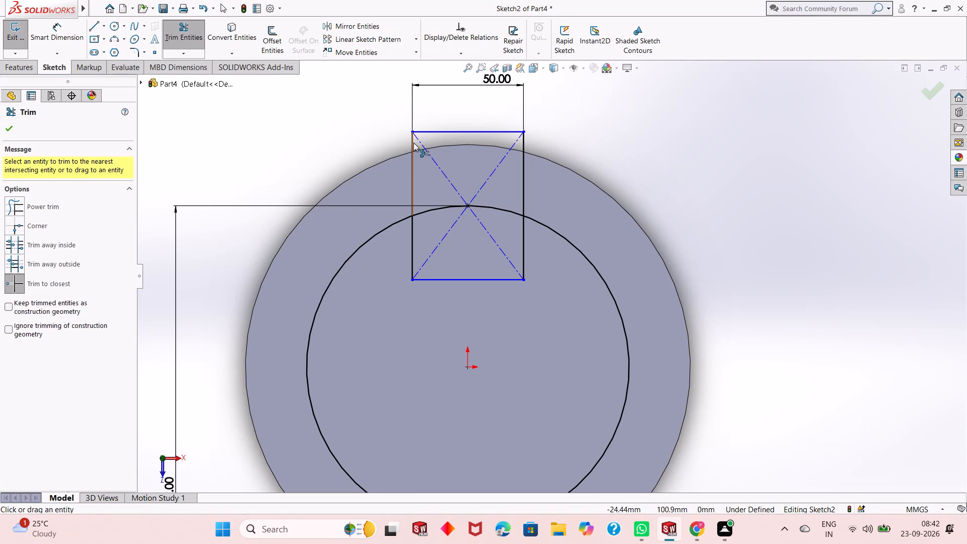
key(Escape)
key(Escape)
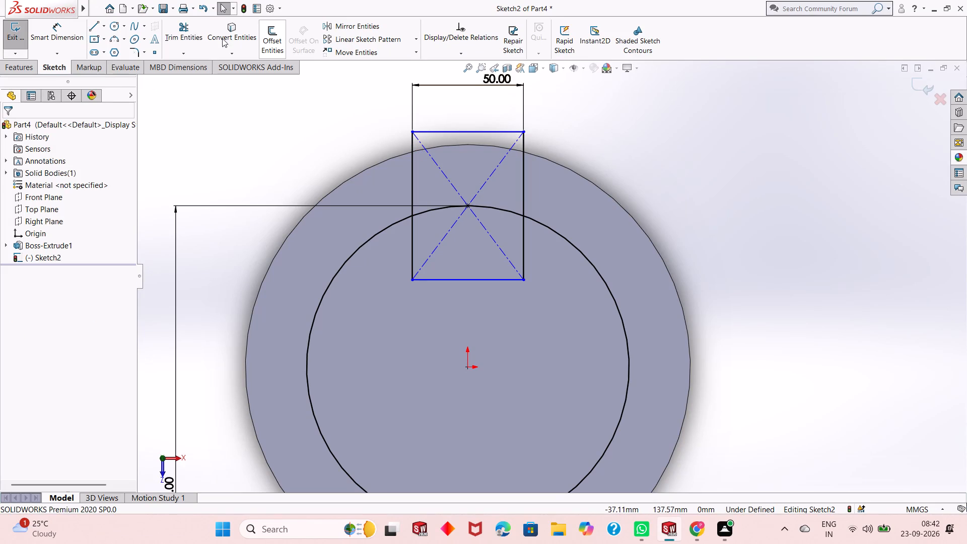
Sketch a circle of 100 mm radius centred on the origin, coinciding with the disc's outer edge.
click(116, 29)
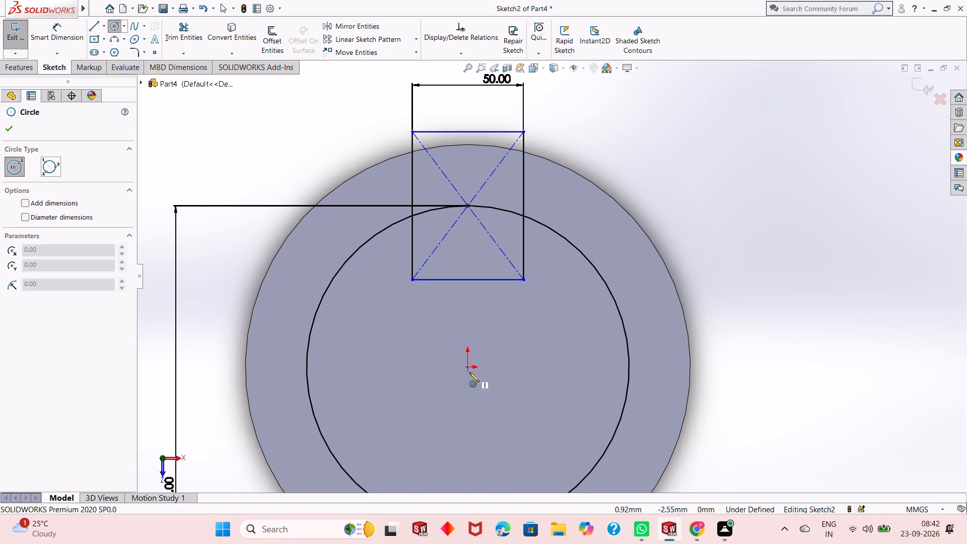
click(468, 370)
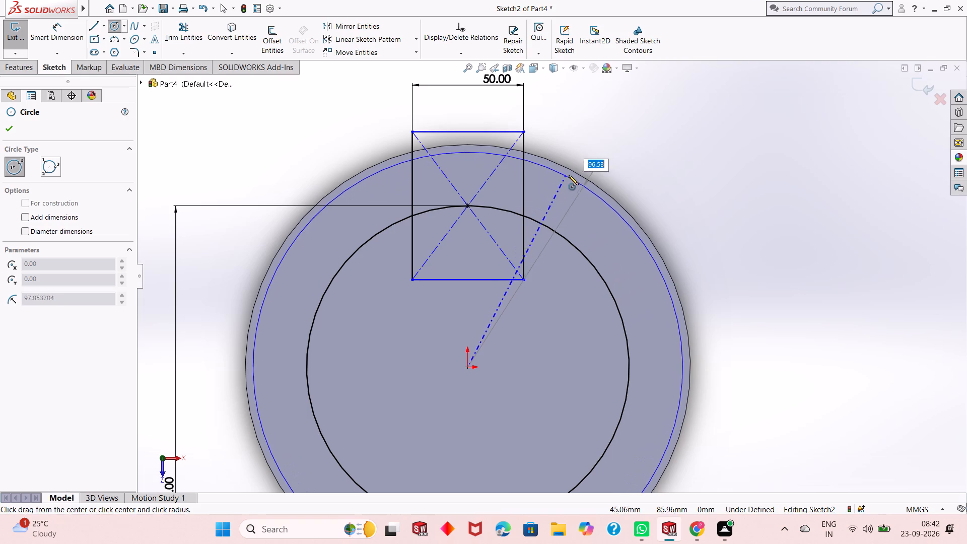
click(578, 174)
right_click(618, 155)
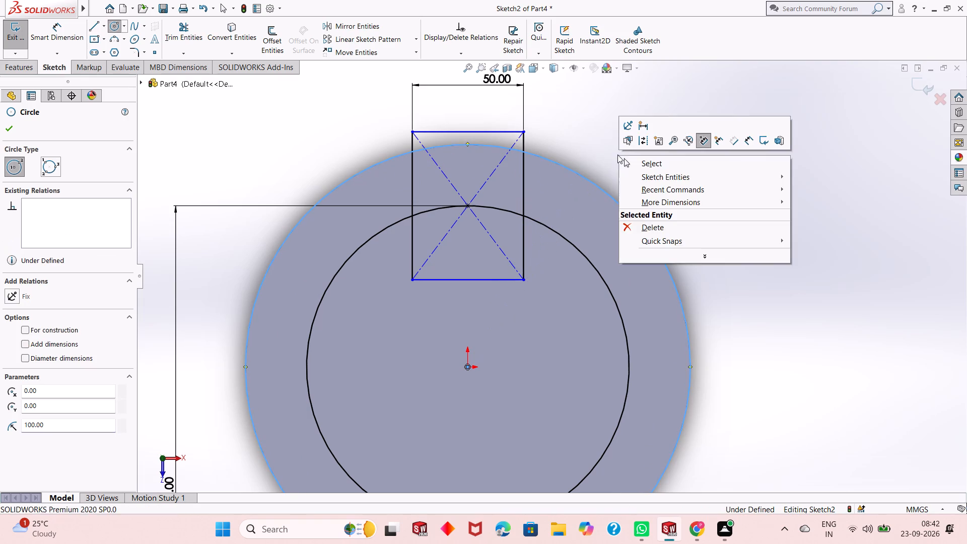
click(628, 165)
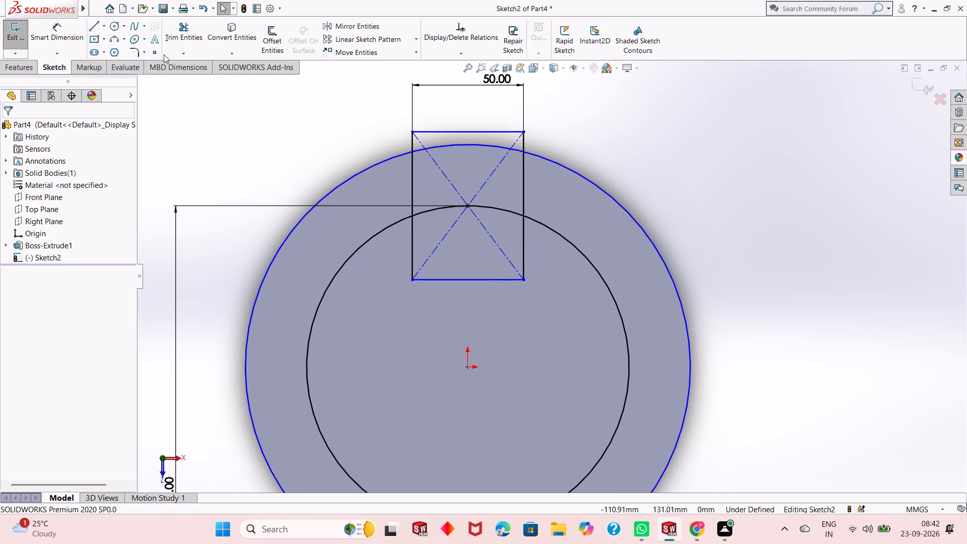
Trim the rectangle's upper edge, sides and diagonals outside the outer circle, accepting deletion of the associated dimension.
click(197, 40)
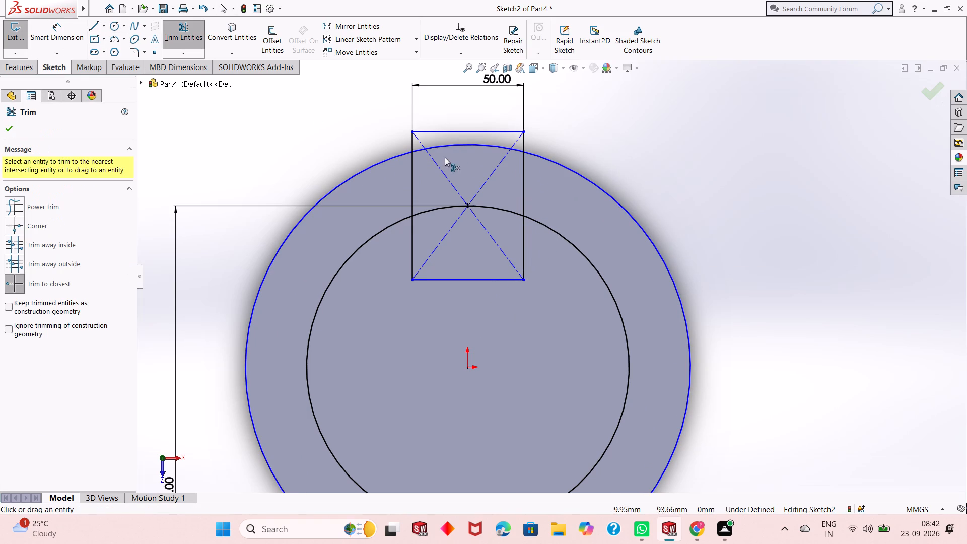
scroll(451, 149, down, 4)
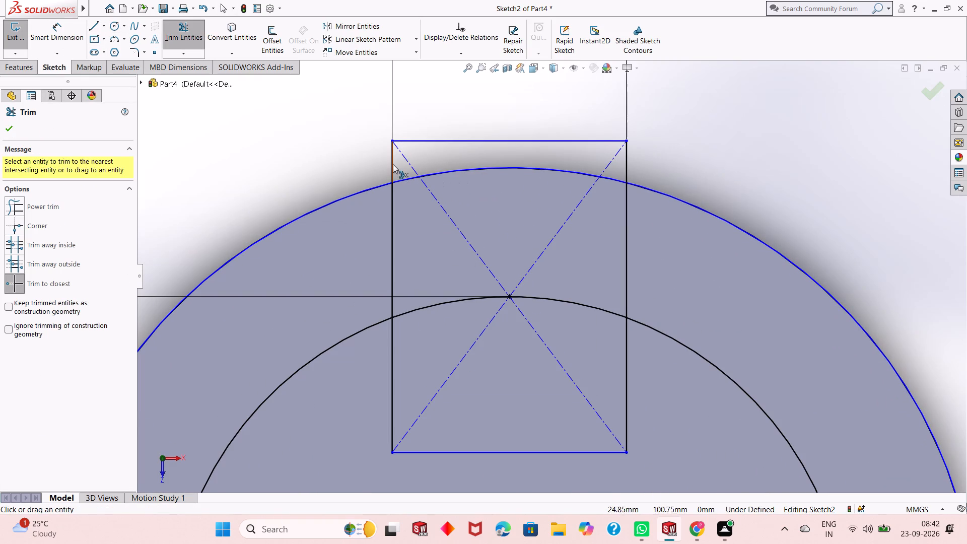
click(393, 164)
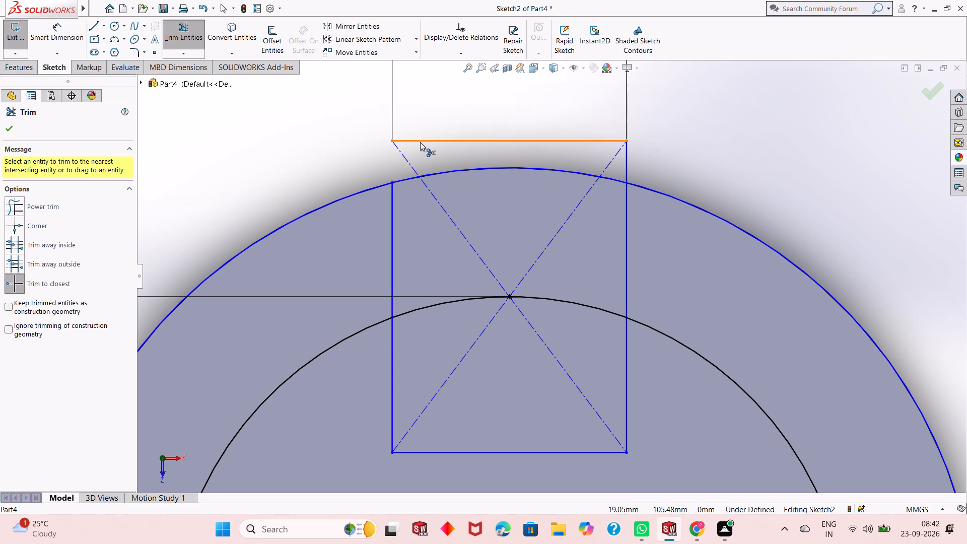
click(420, 142)
click(399, 154)
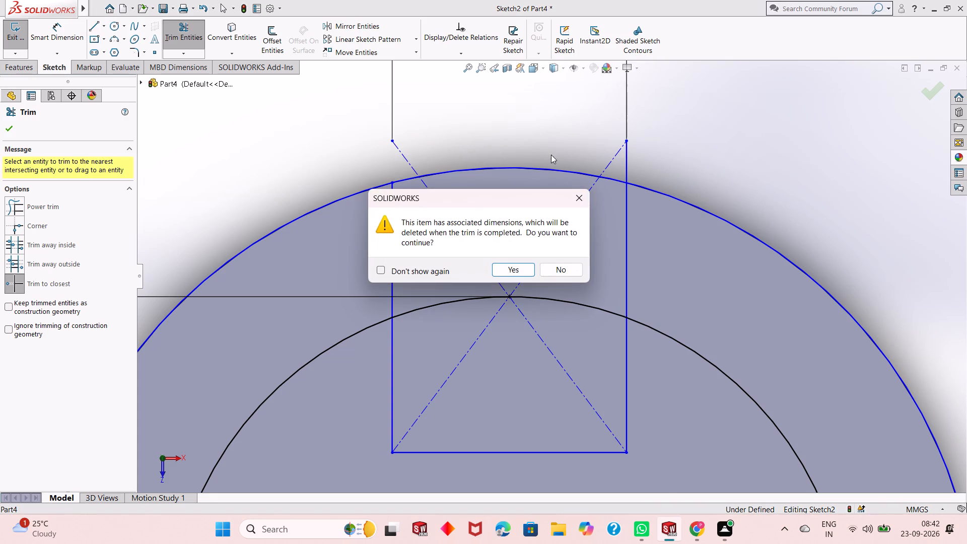
click(518, 272)
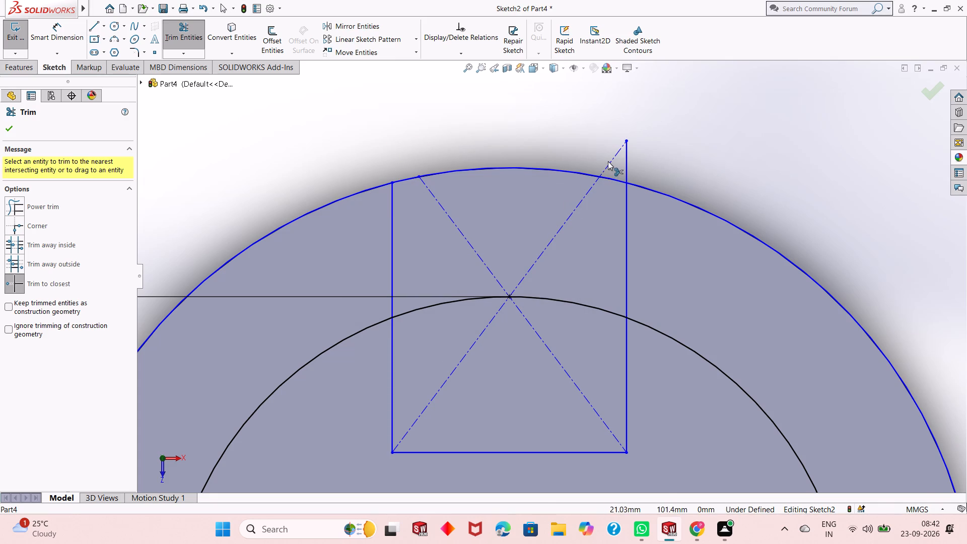
click(608, 161)
click(610, 162)
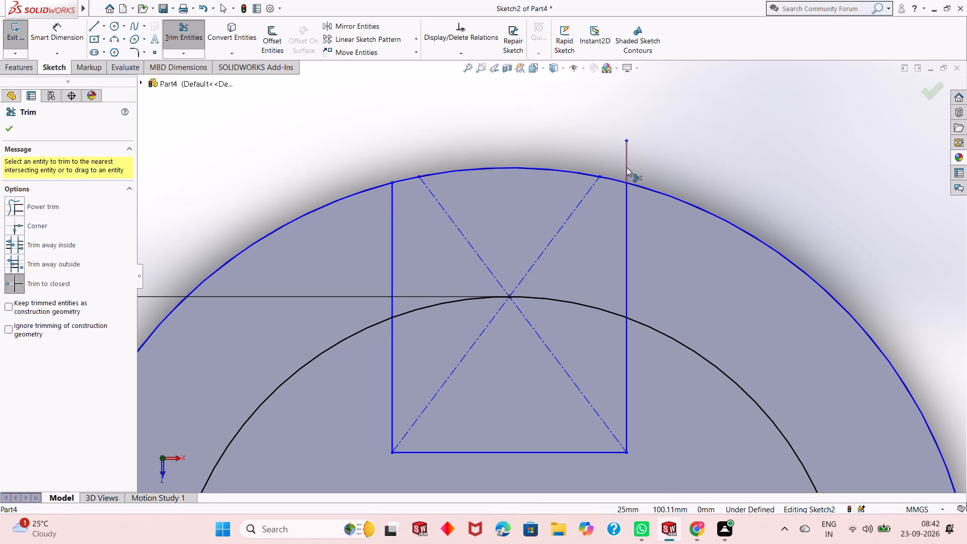
click(627, 167)
Trim away the remaining diagonal construction lines inside the rectangle.
click(556, 233)
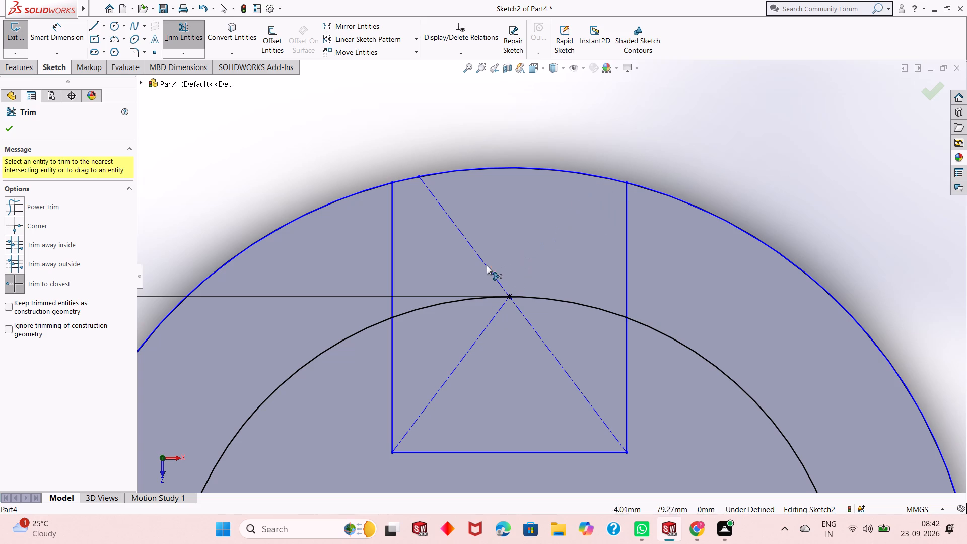
click(485, 263)
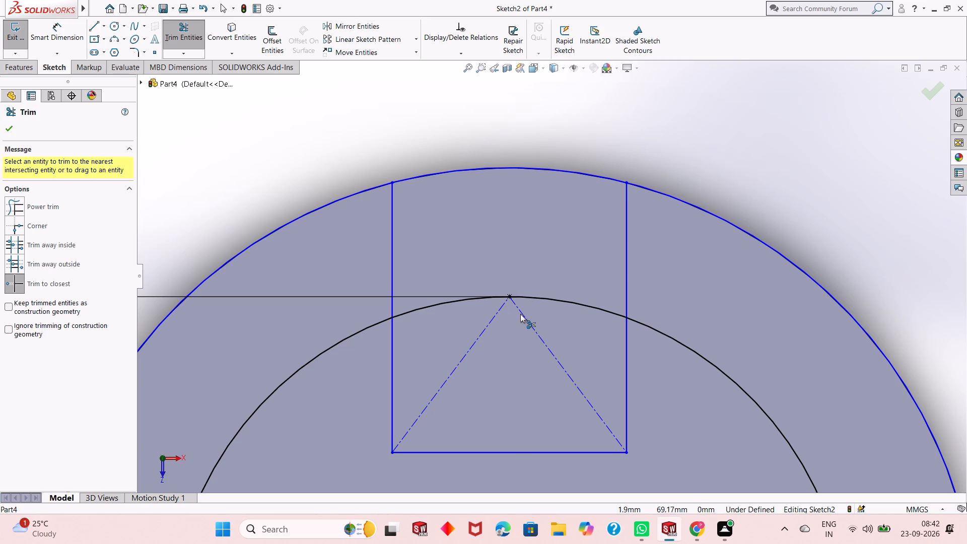
click(525, 317)
click(504, 304)
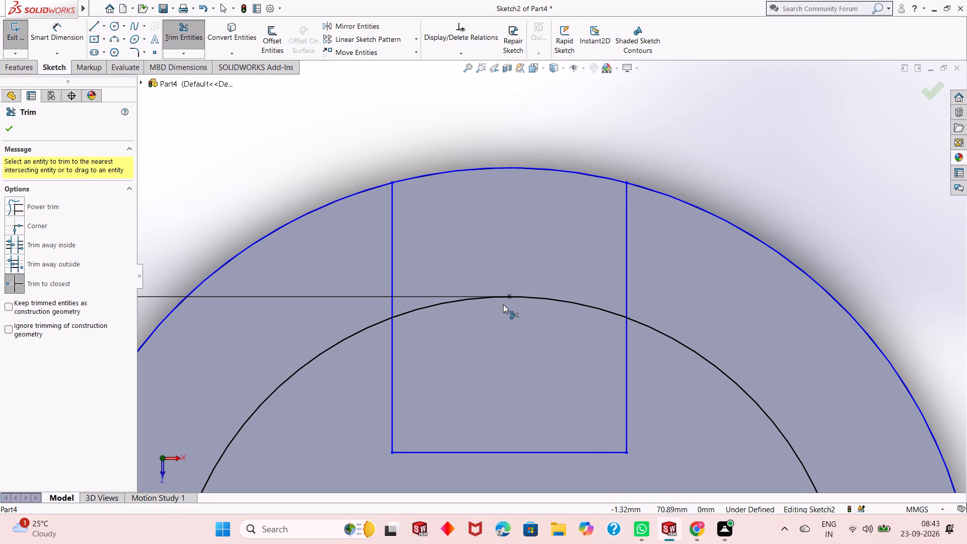
Trim the rectangle's lower edge and side portions inside the 145 mm circle, plus that circle's arc between the two sides.
scroll(505, 383, up, 3)
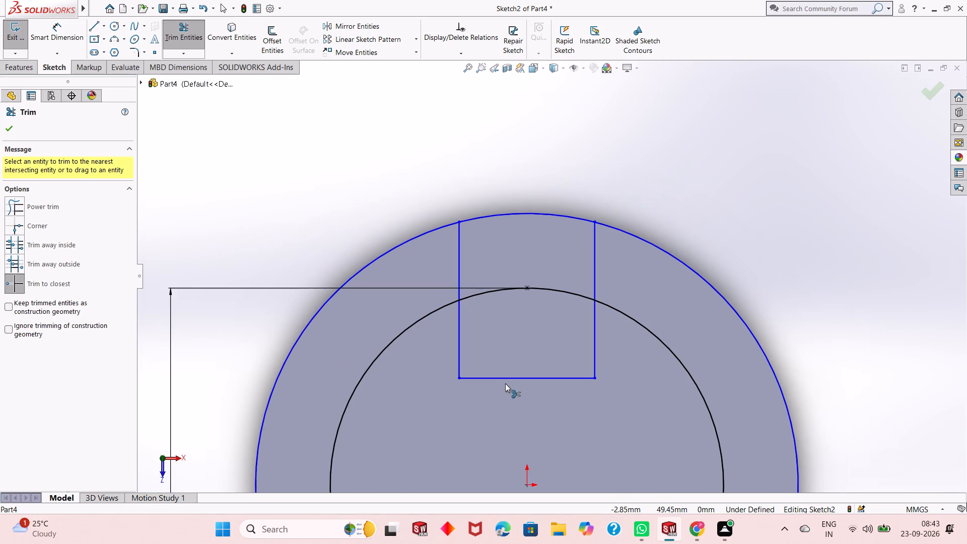
click(538, 377)
click(458, 355)
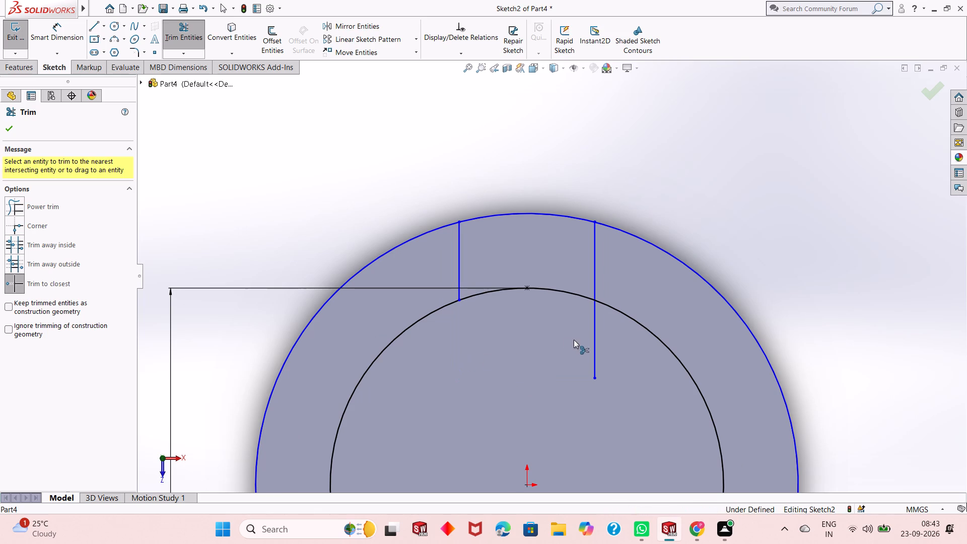
click(594, 336)
click(550, 289)
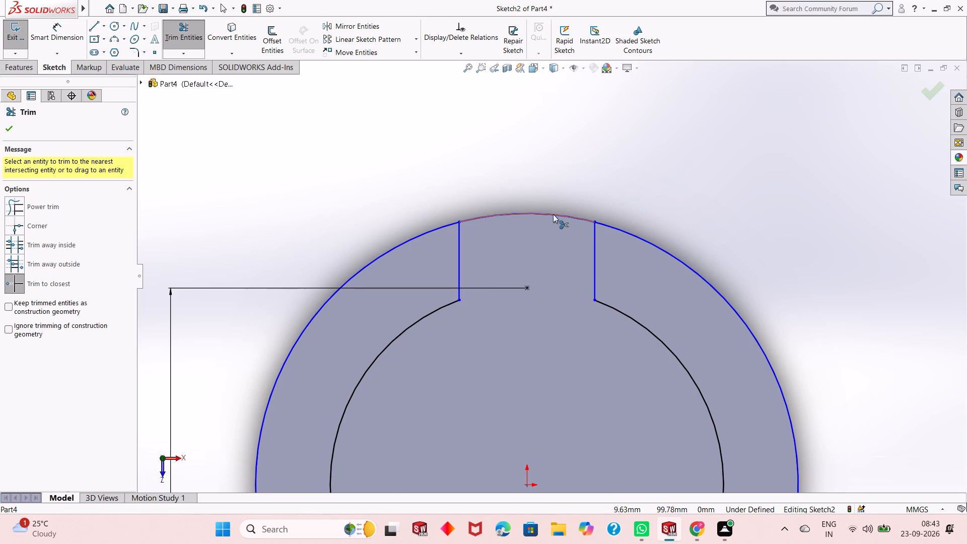
right_click(731, 179)
click(757, 210)
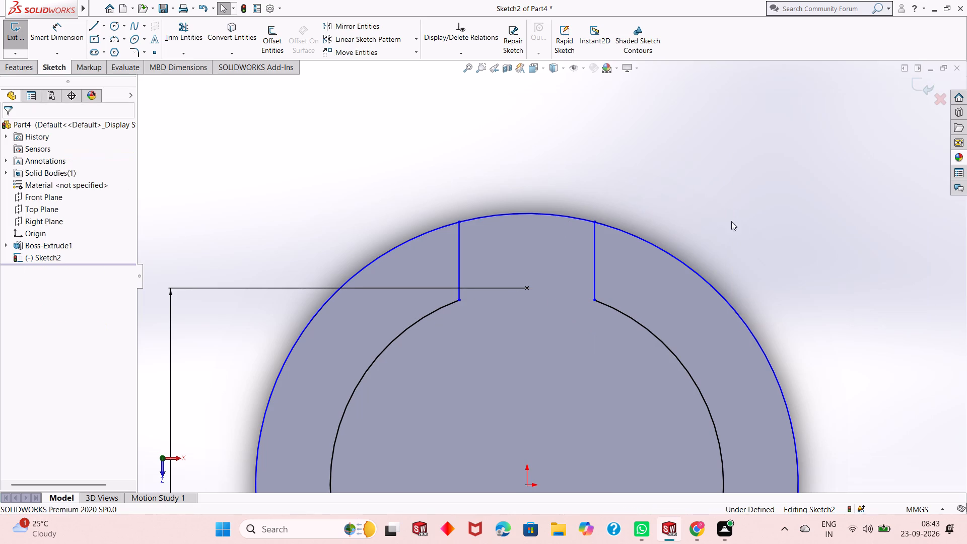
Trim the outer circle down to the short arc joining the upper ends of the two side lines.
click(184, 40)
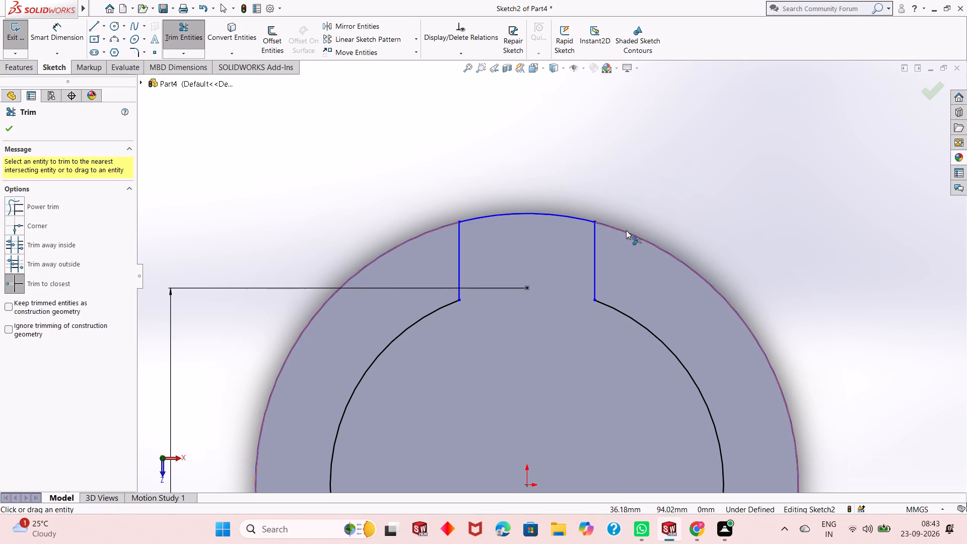
click(629, 233)
scroll(492, 179, up, 2)
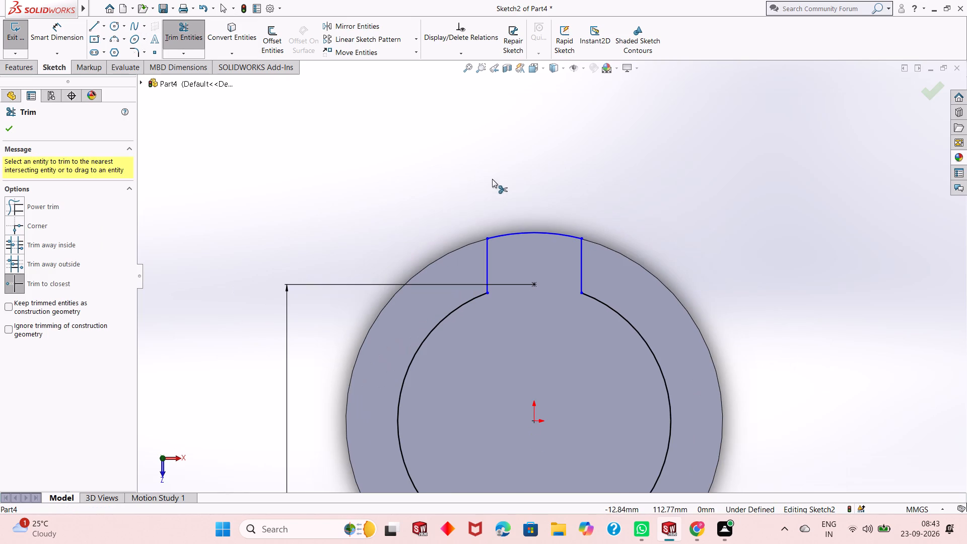
right_click(570, 159)
click(592, 194)
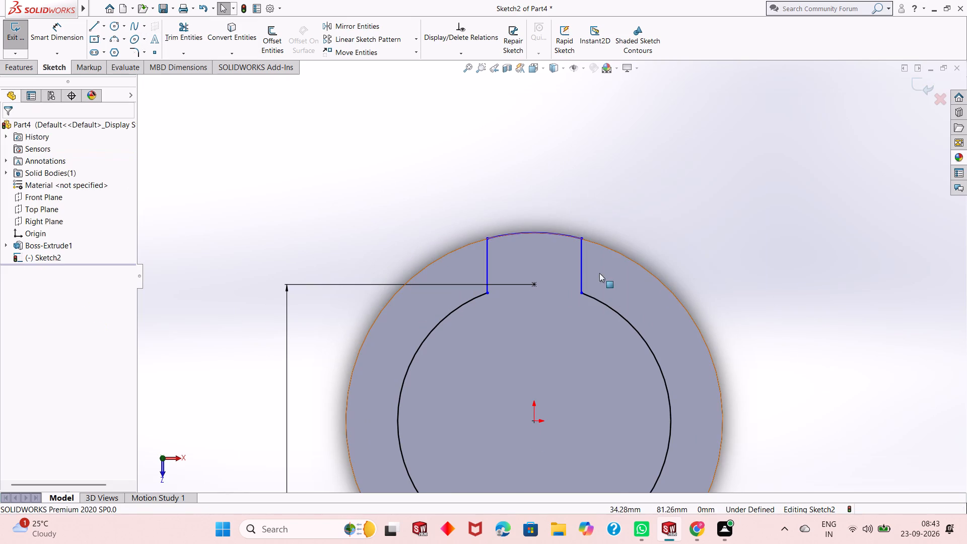
Circular-pattern the upper slot's two side lines and outer arc about the origin, with 4 equally spaced instances over 360 degrees.
scroll(564, 318, down, 2)
click(477, 192)
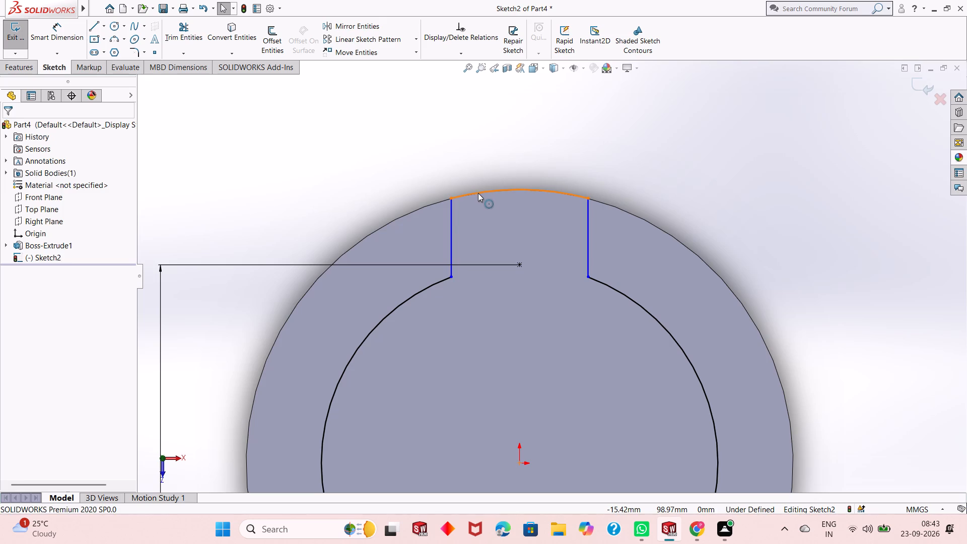
ctrl+click(452, 233)
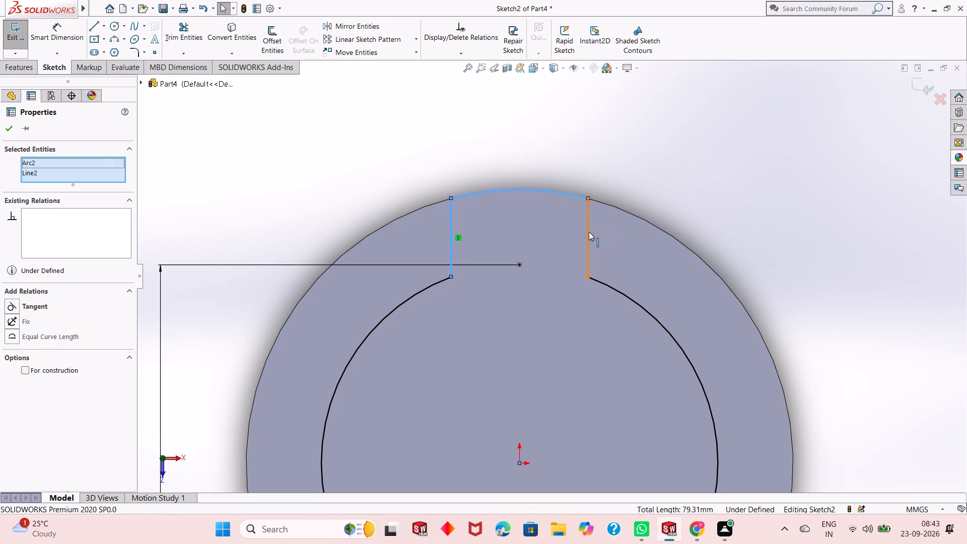
ctrl+click(589, 232)
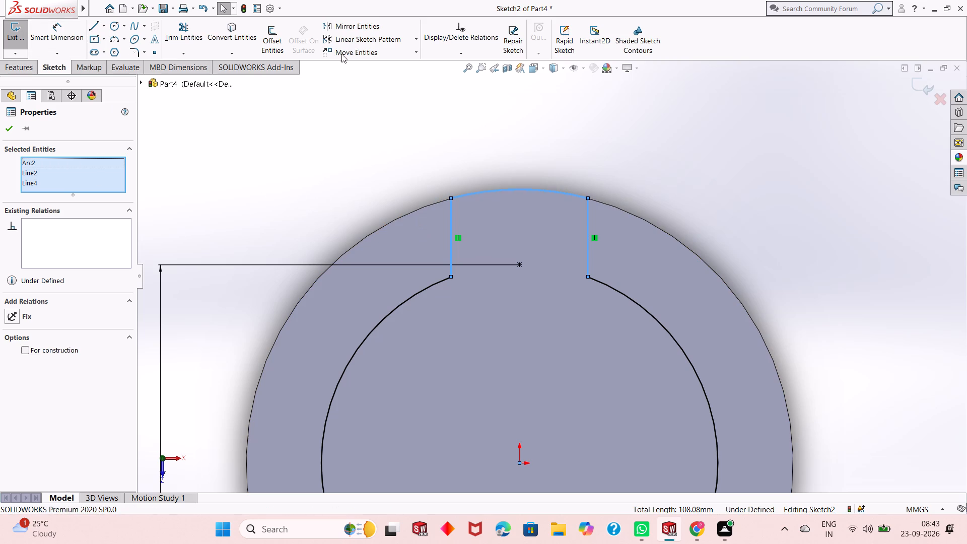
click(420, 38)
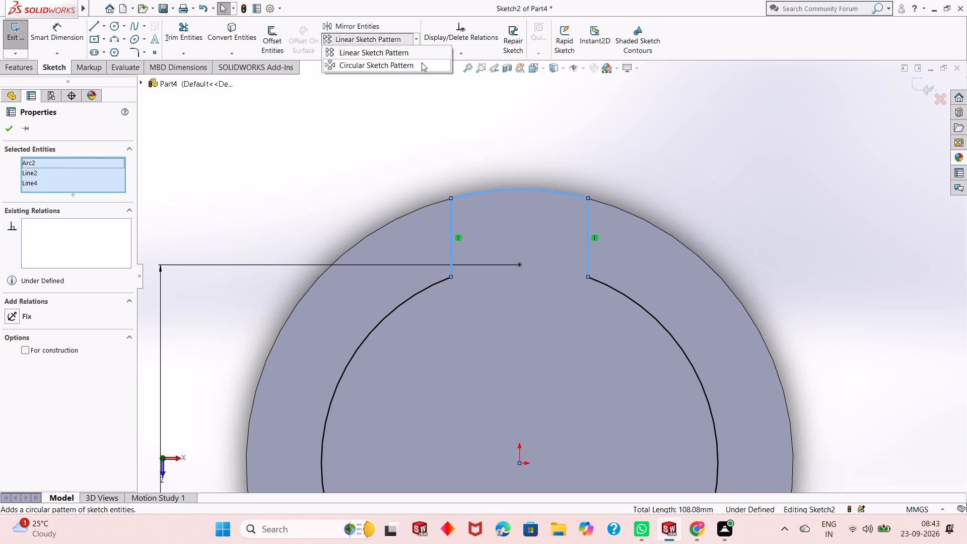
click(422, 62)
scroll(467, 160, up, 8)
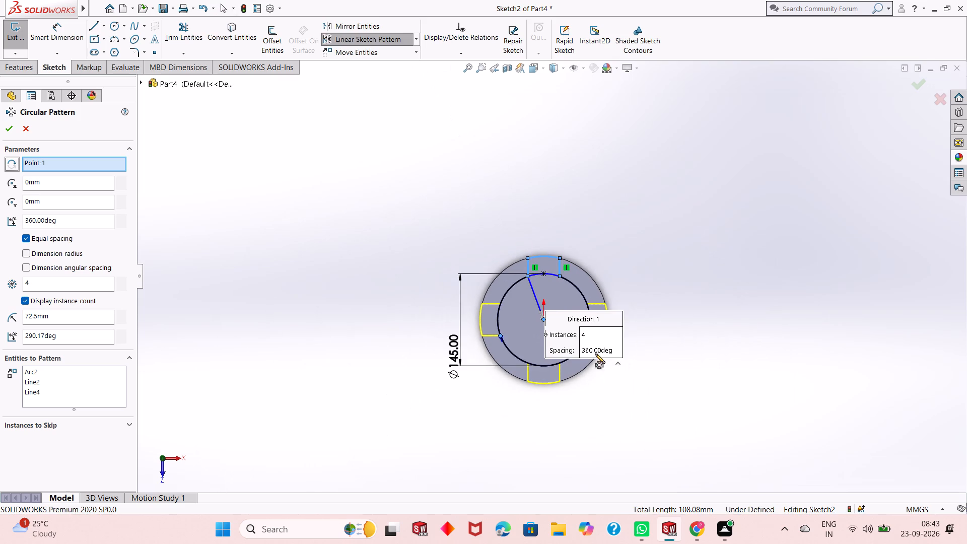
scroll(620, 394, down, 3)
scroll(516, 245, down, 2)
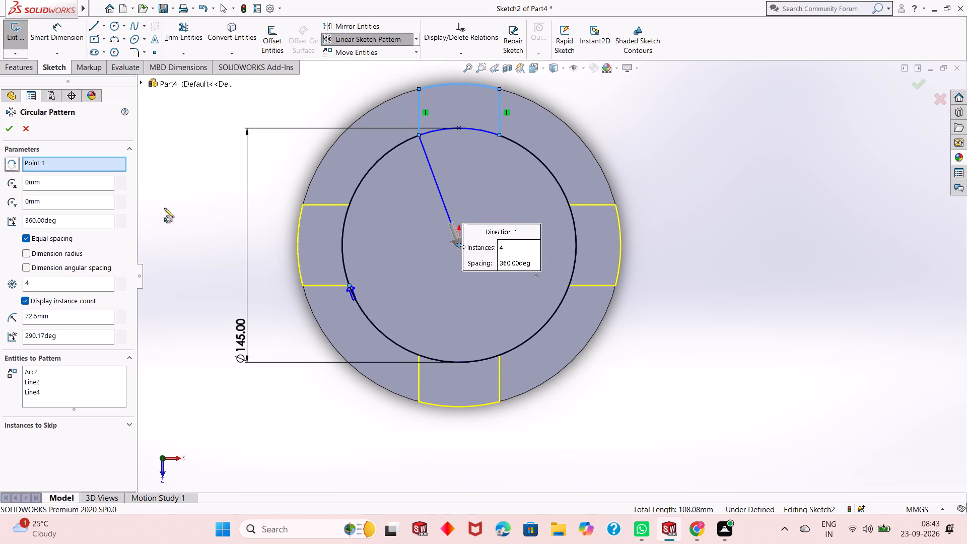
click(7, 125)
right_click(642, 147)
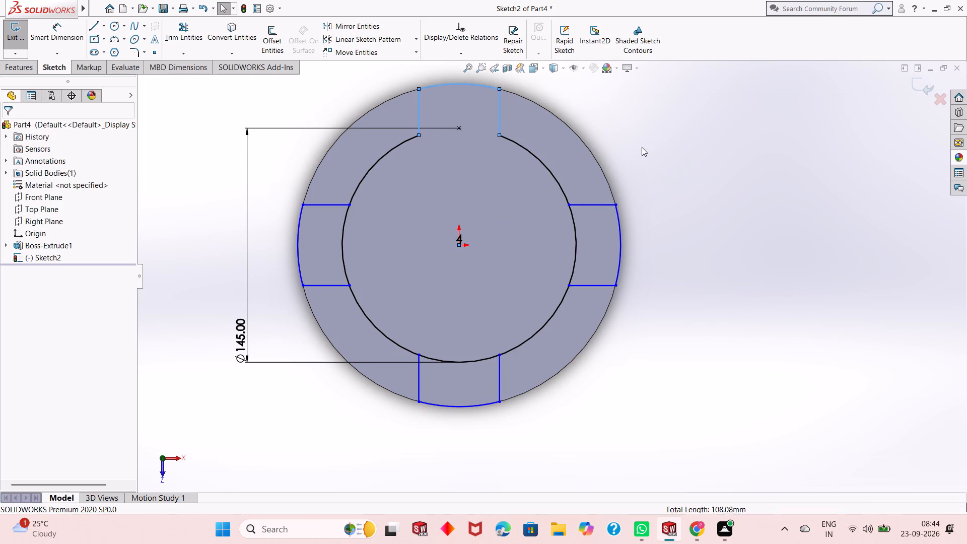
click(620, 144)
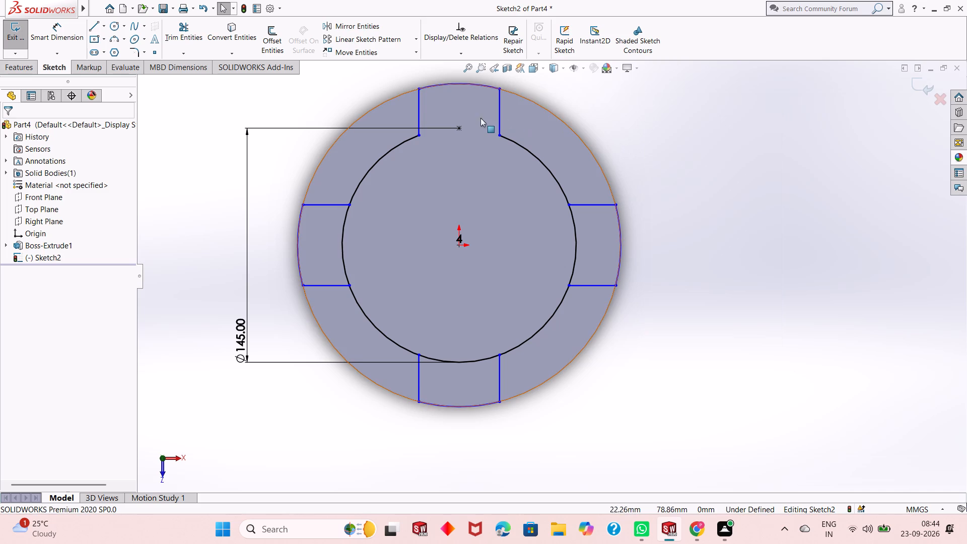
Dimension the vertical distance from the inner end of the upper slot's left side line to the origin.
click(63, 39)
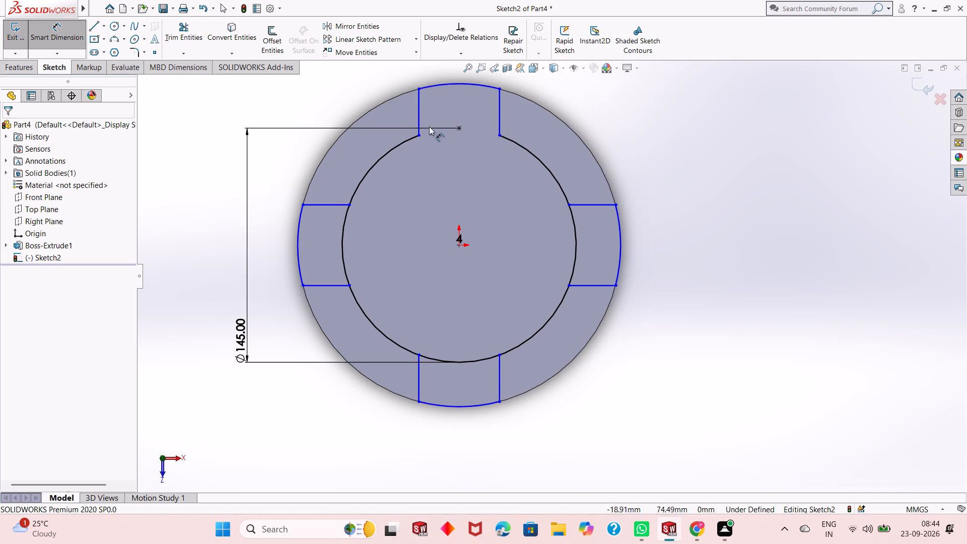
click(422, 138)
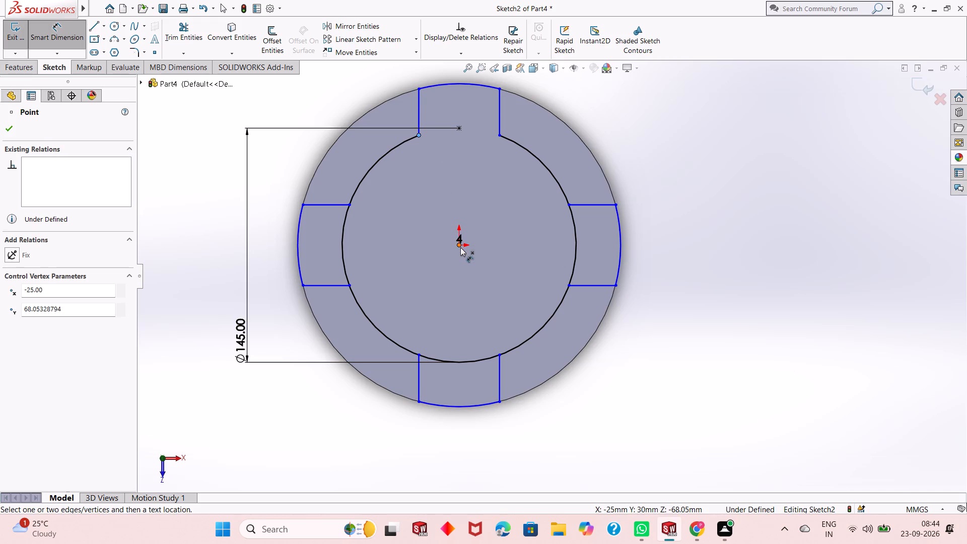
click(460, 247)
click(195, 235)
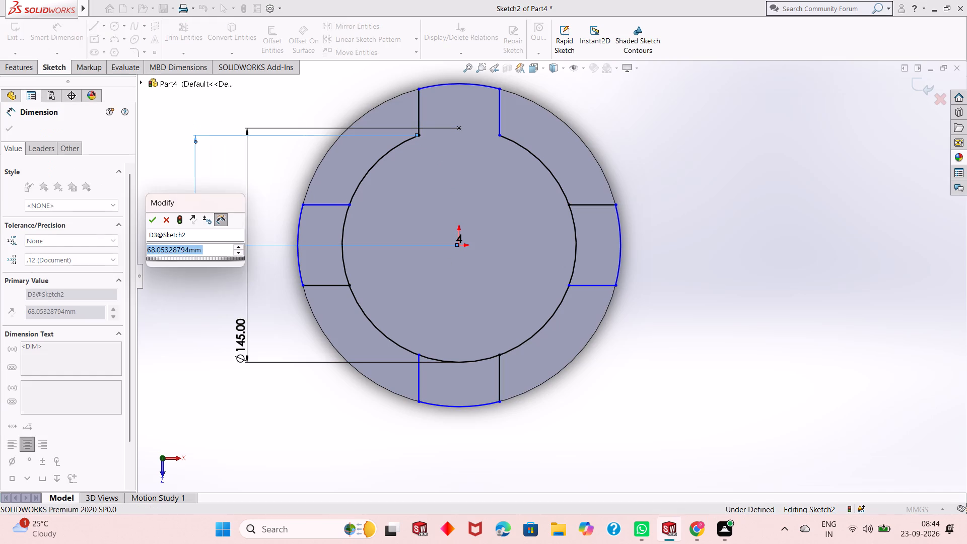
click(151, 223)
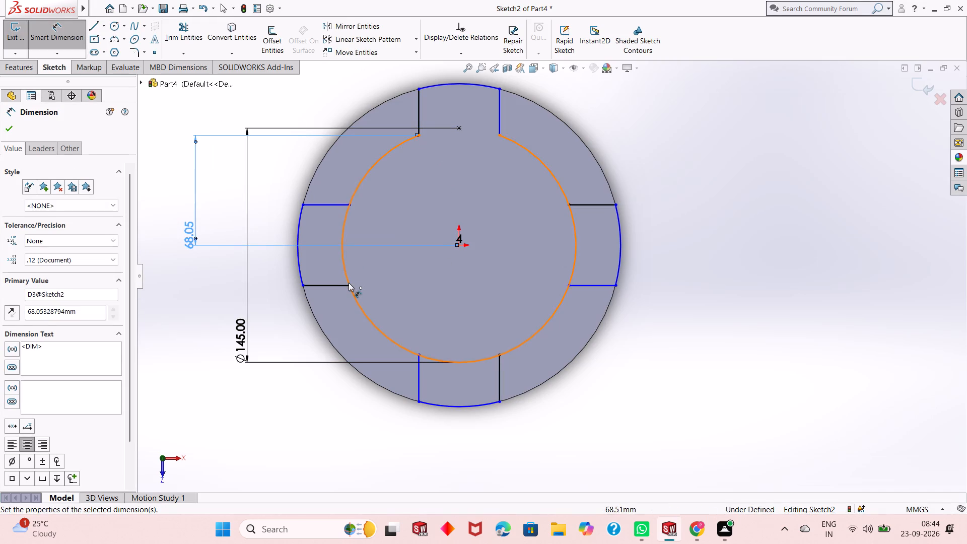
Dimension the horizontal distance from the outer end of the left slot's lower side line to the origin.
click(301, 286)
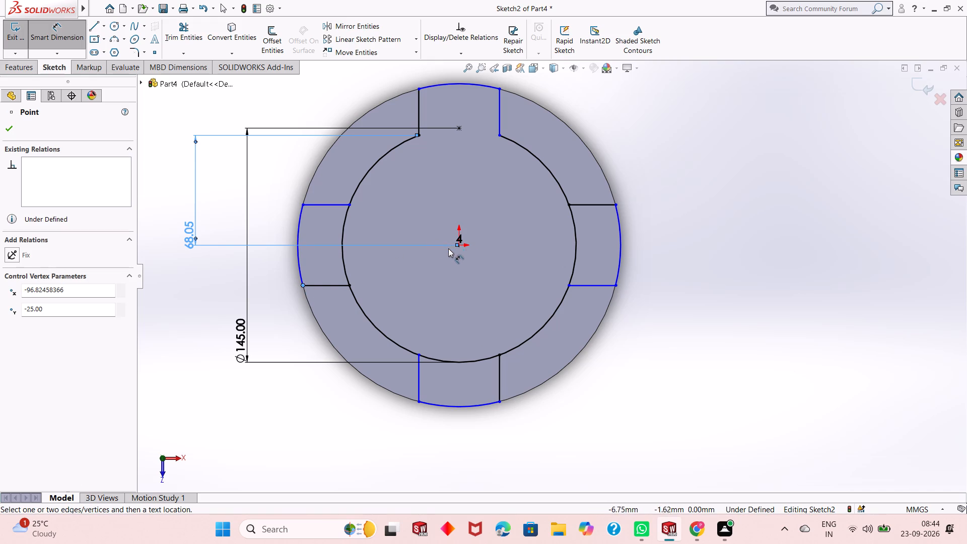
scroll(459, 245, down, 5)
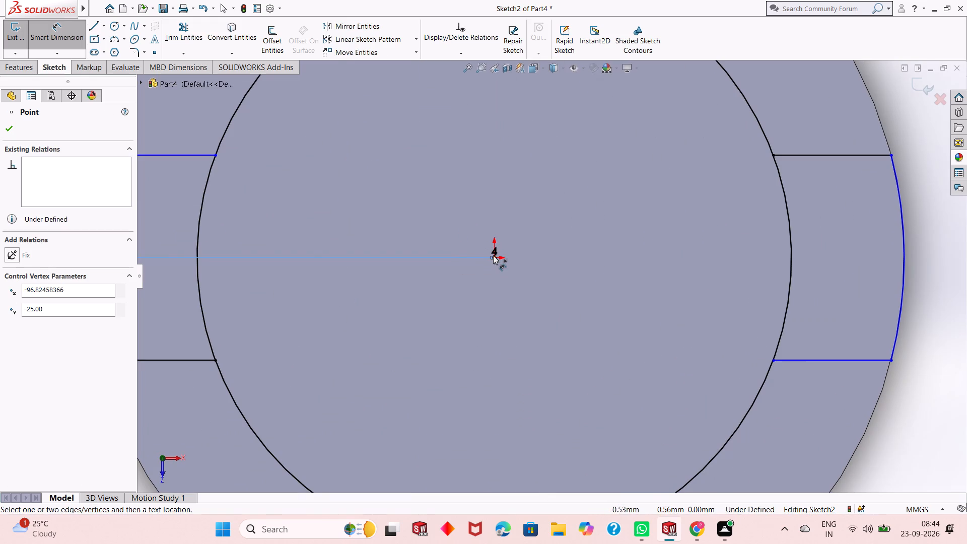
click(496, 257)
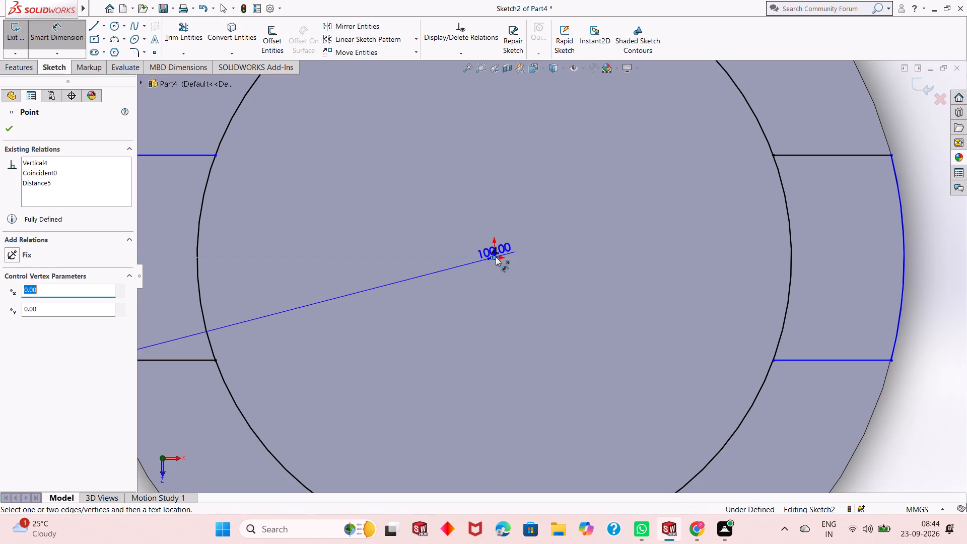
scroll(432, 277, up, 6)
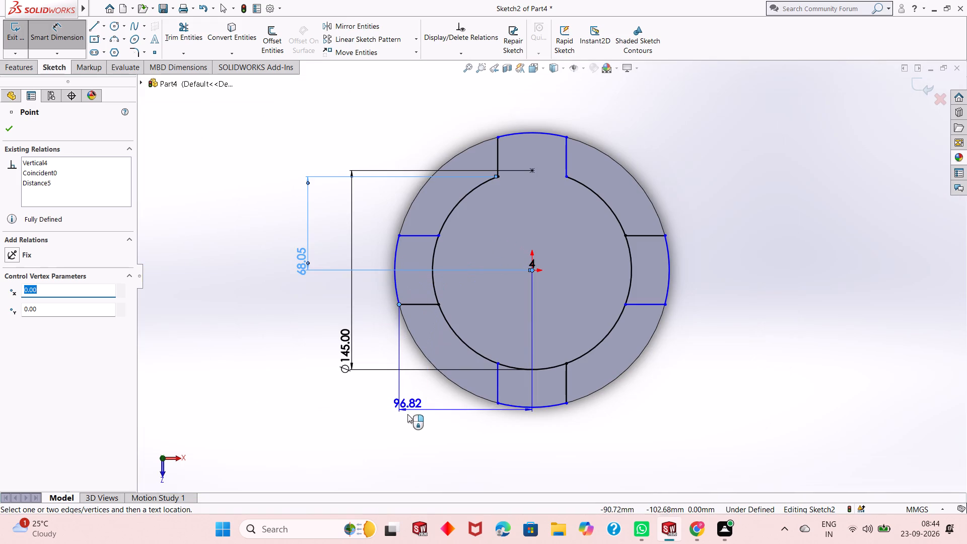
click(415, 429)
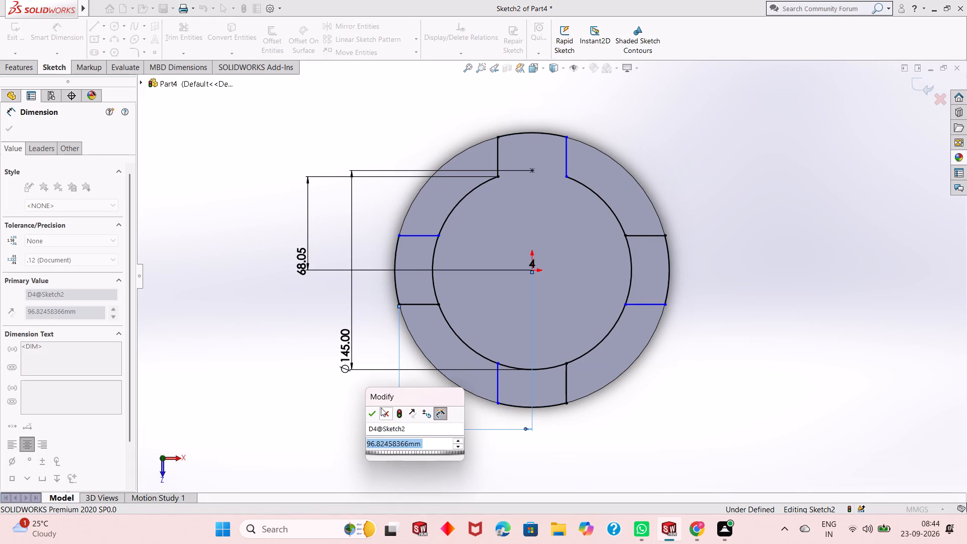
click(374, 415)
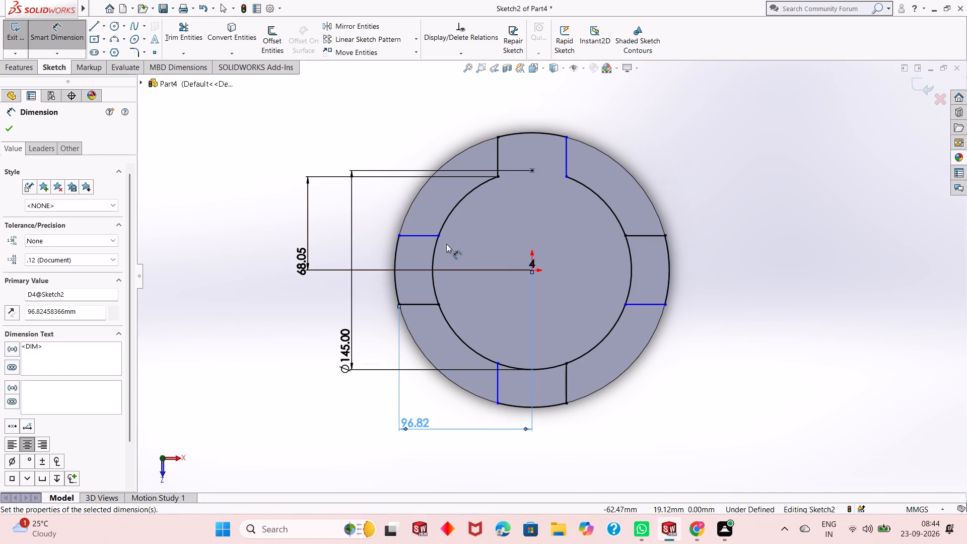
click(7, 132)
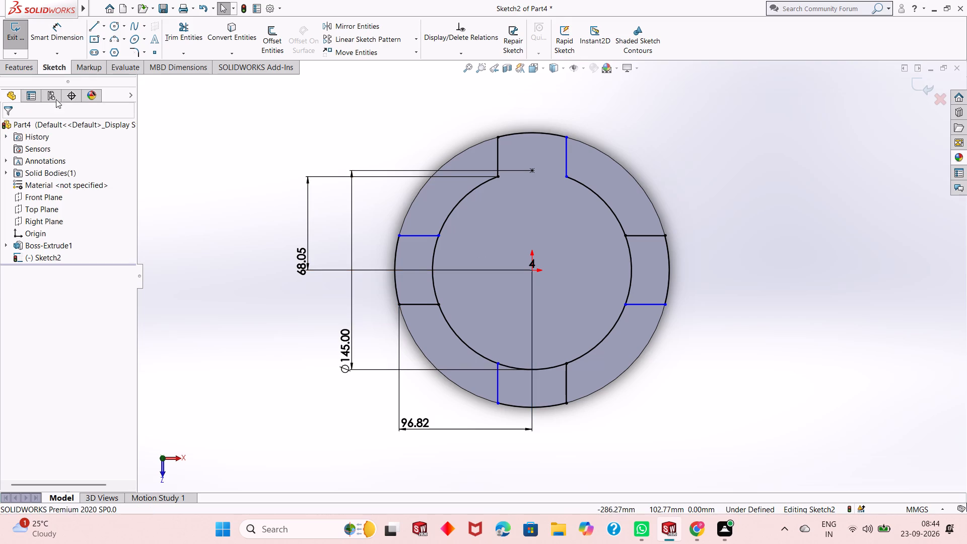
Trim the 145 mm circle's arcs between the side lines of the left, bottom and right slots.
click(189, 43)
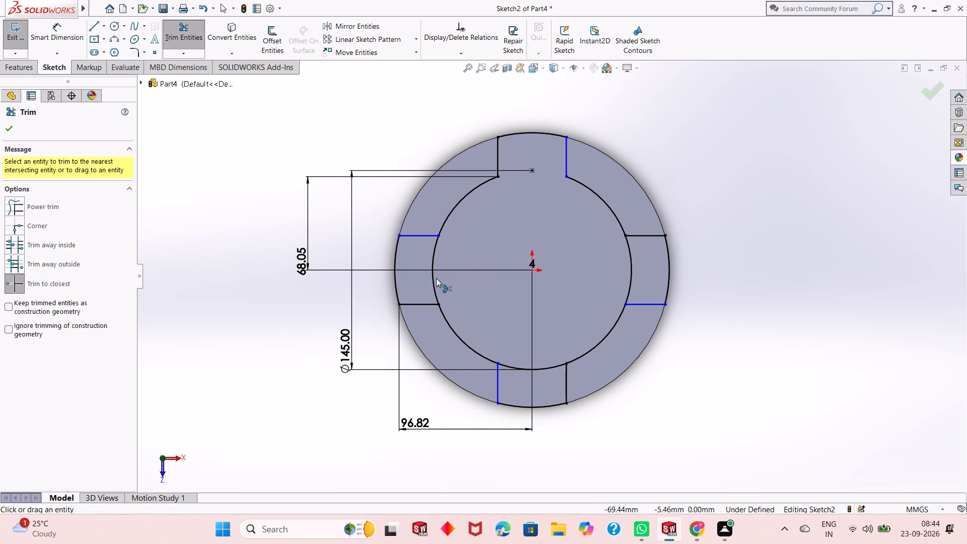
click(436, 278)
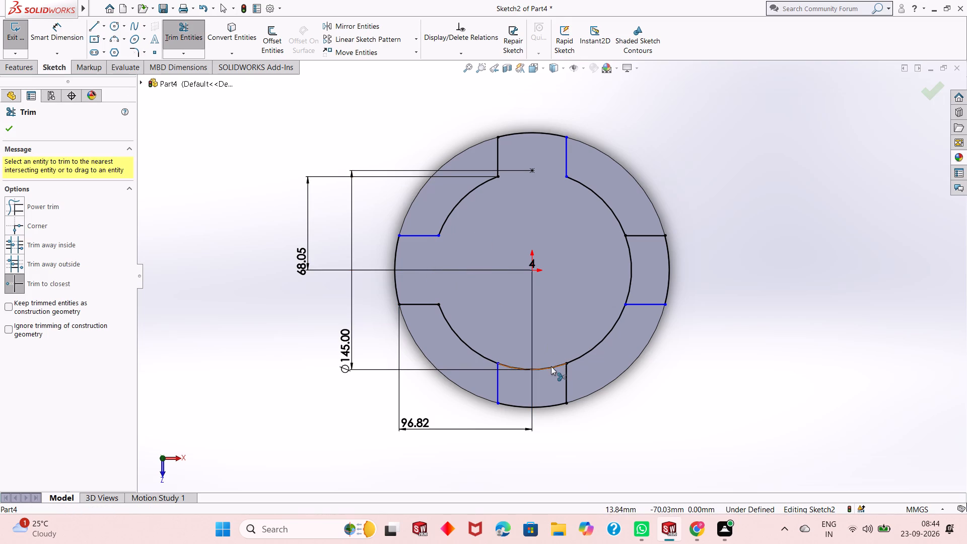
click(551, 366)
click(632, 262)
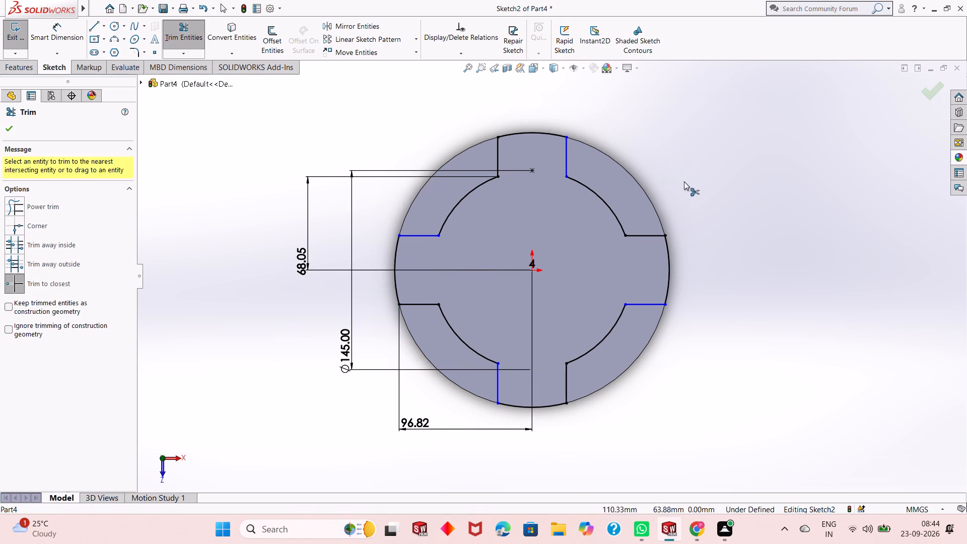
right_click(684, 178)
click(705, 205)
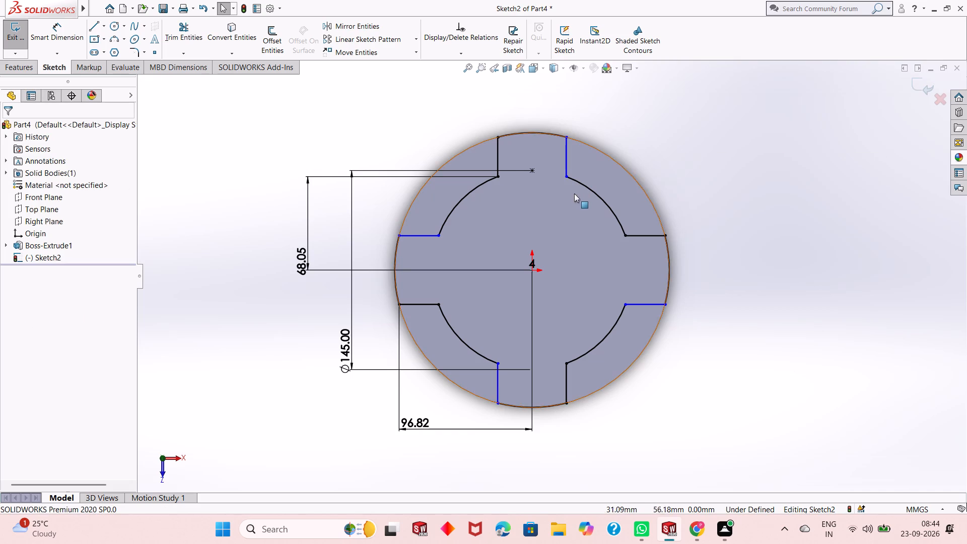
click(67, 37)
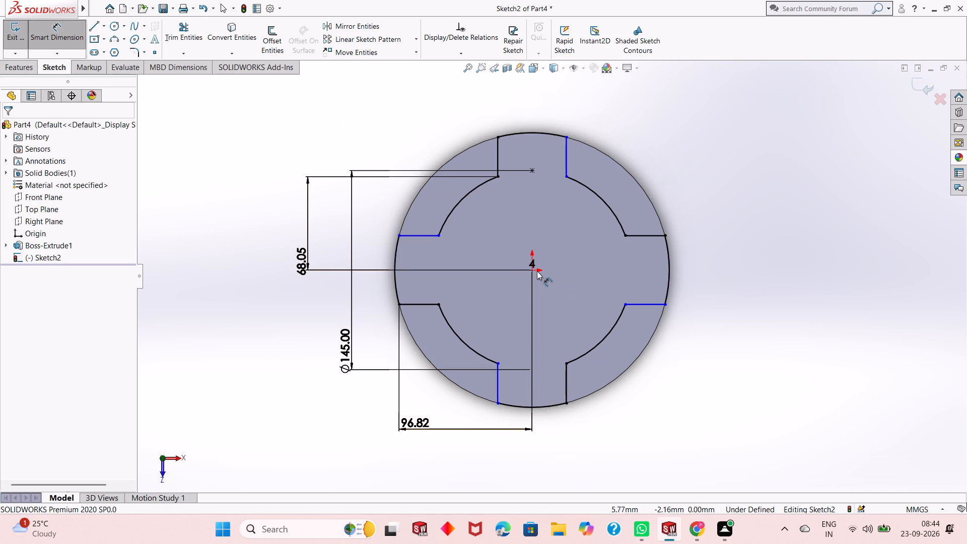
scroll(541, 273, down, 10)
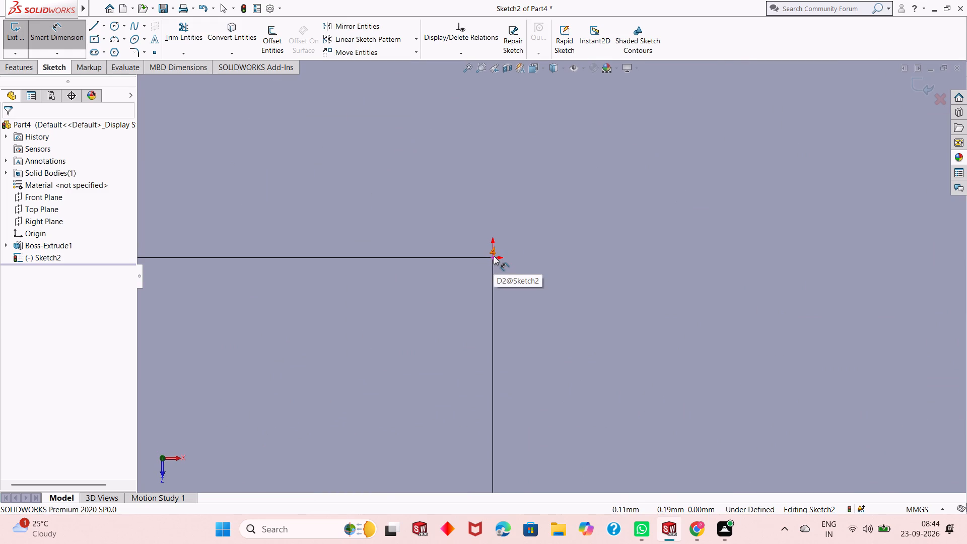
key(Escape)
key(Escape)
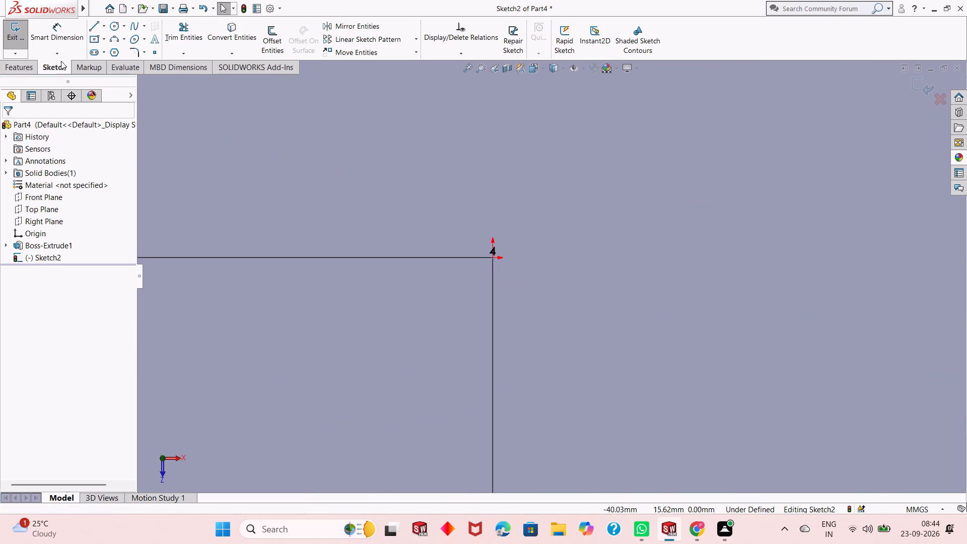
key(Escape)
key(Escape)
Dimension the horizontal distance from the inner end of the left slot's upper side line to the origin.
click(61, 38)
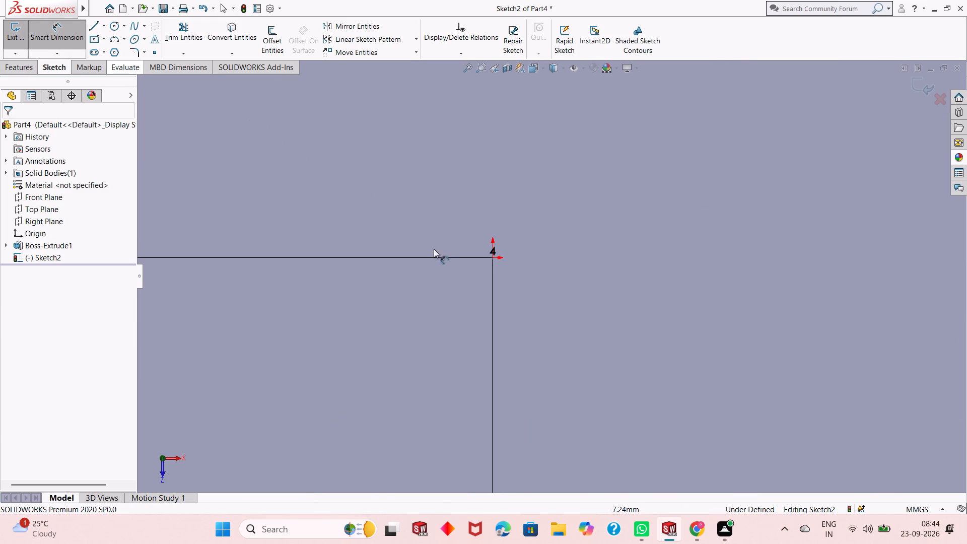
scroll(491, 259, up, 3)
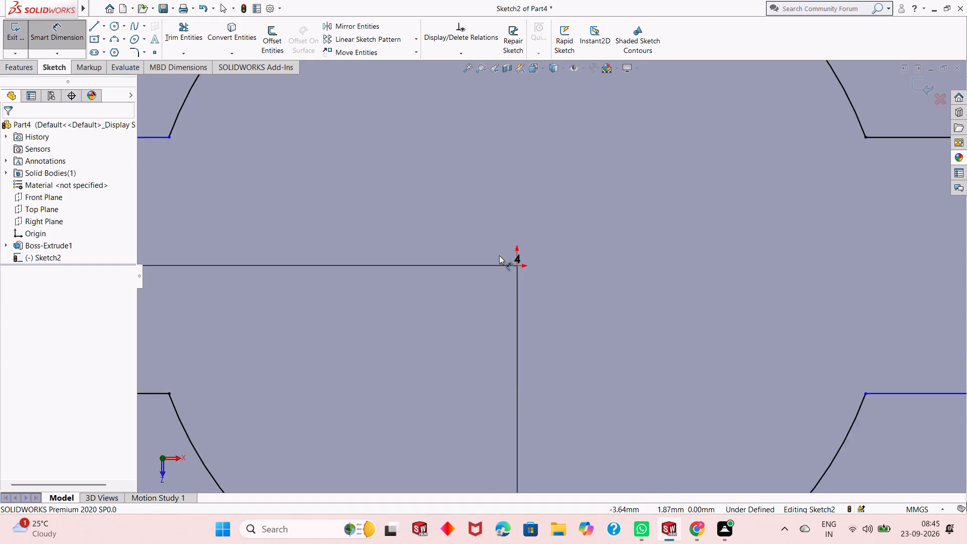
scroll(499, 255, up, 6)
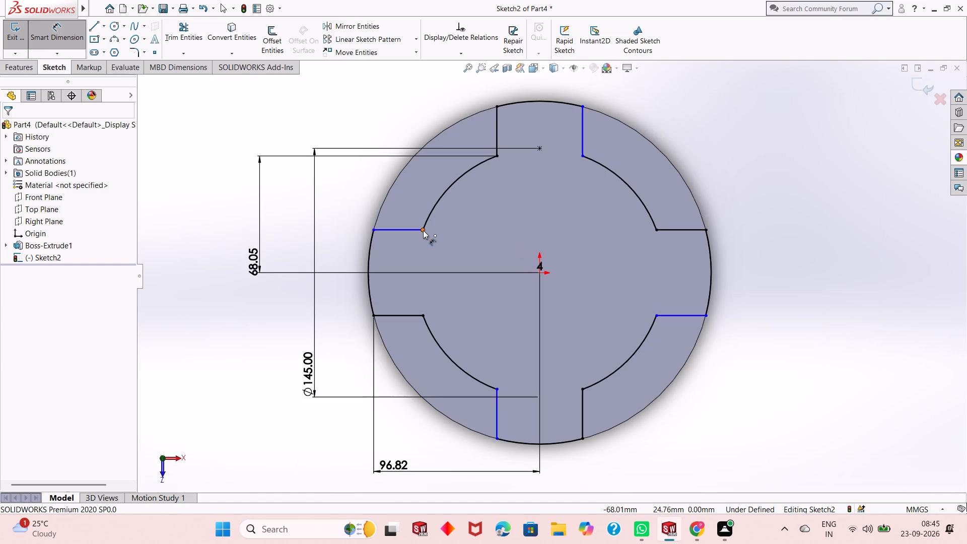
click(423, 230)
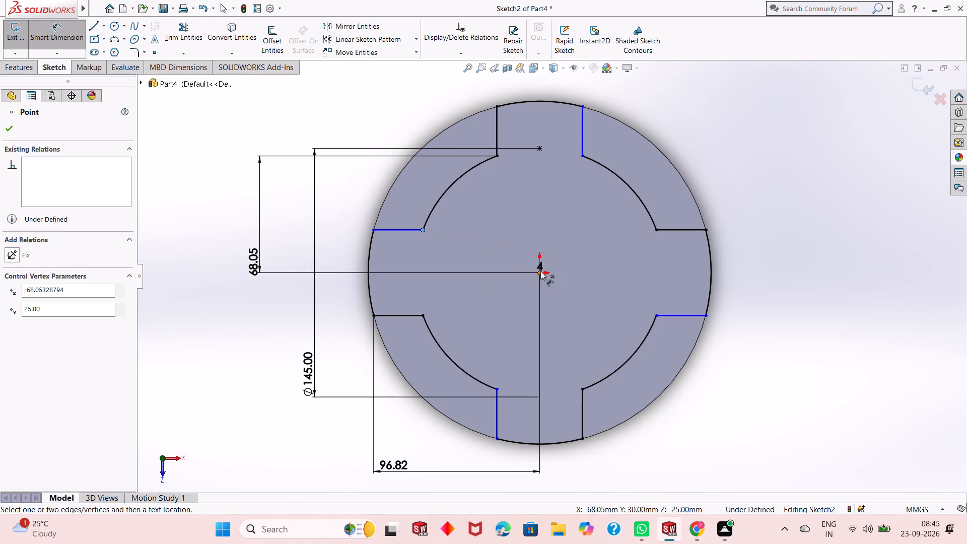
click(540, 271)
click(522, 321)
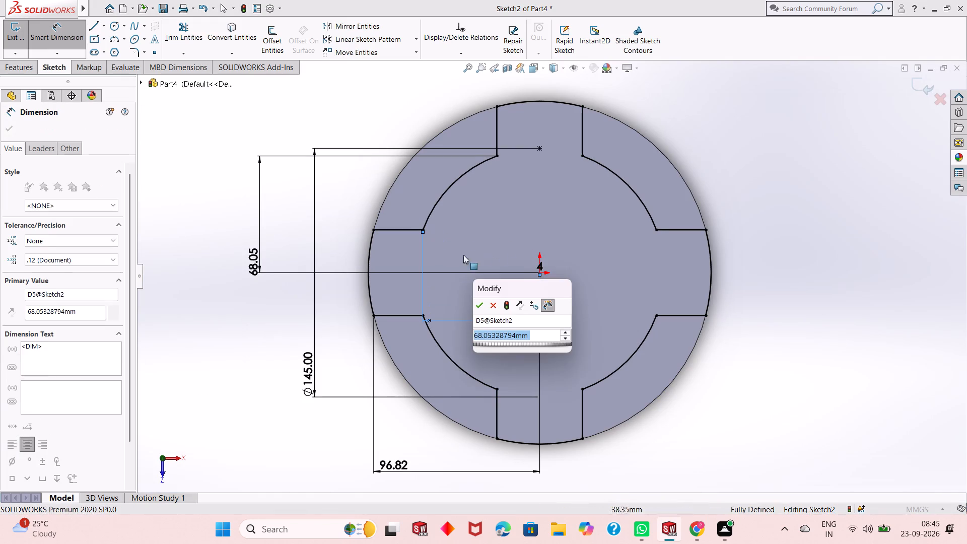
click(476, 300)
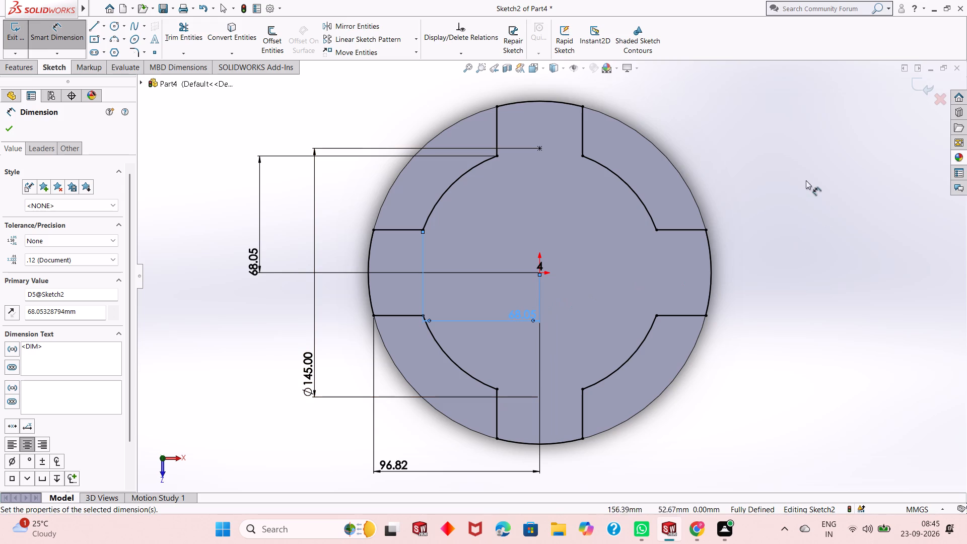
right_click(756, 166)
click(774, 193)
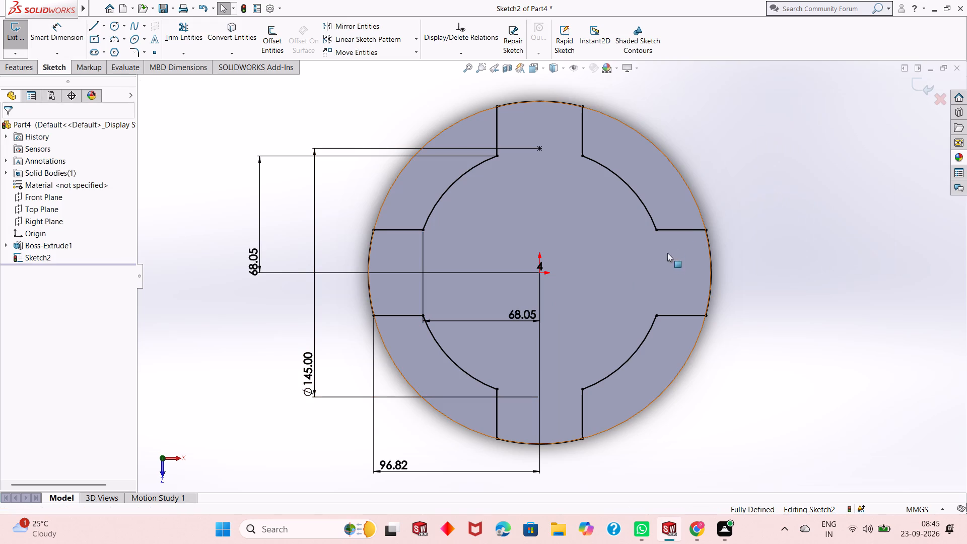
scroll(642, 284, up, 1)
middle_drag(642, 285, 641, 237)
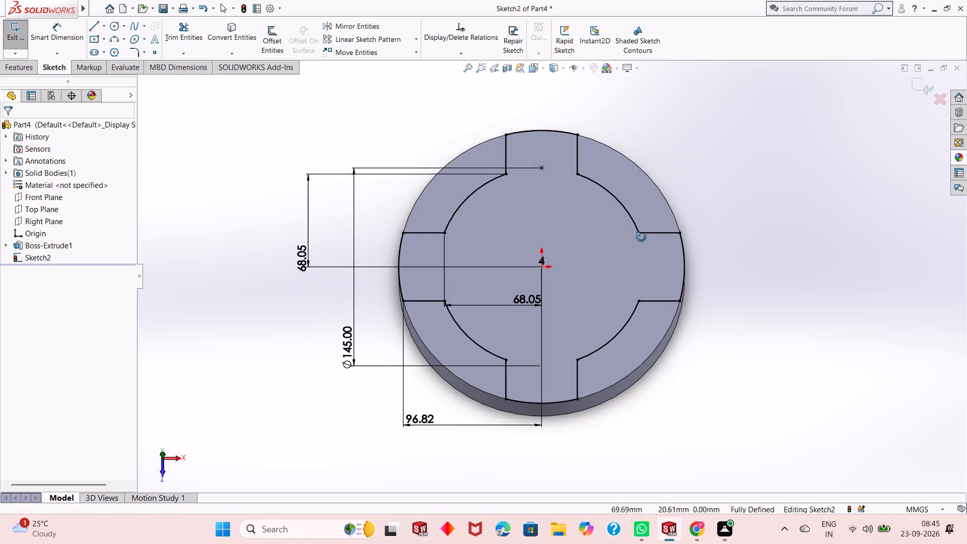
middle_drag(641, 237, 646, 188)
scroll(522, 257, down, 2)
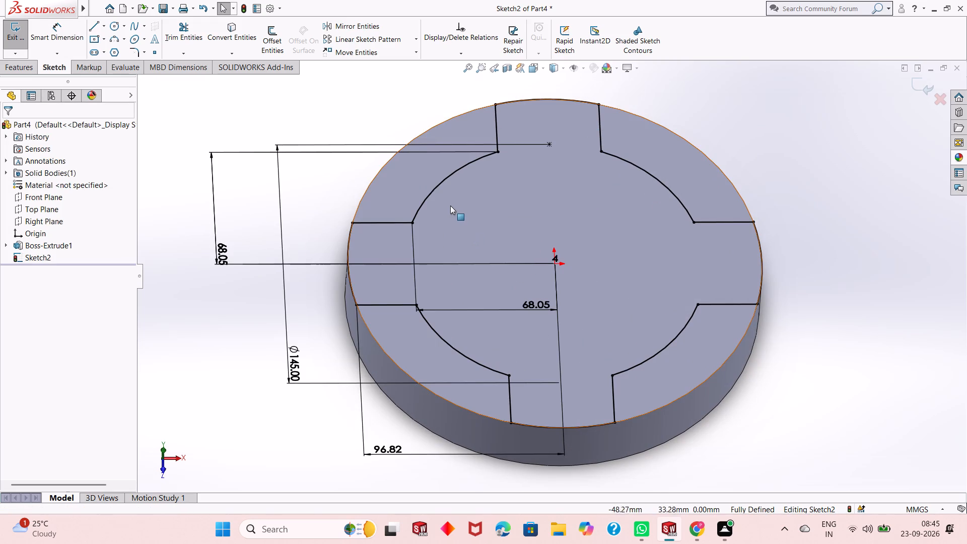
Extrude the 145 mm circle-and-slots profile 28 mm upward from the disc as a merged boss.
click(19, 69)
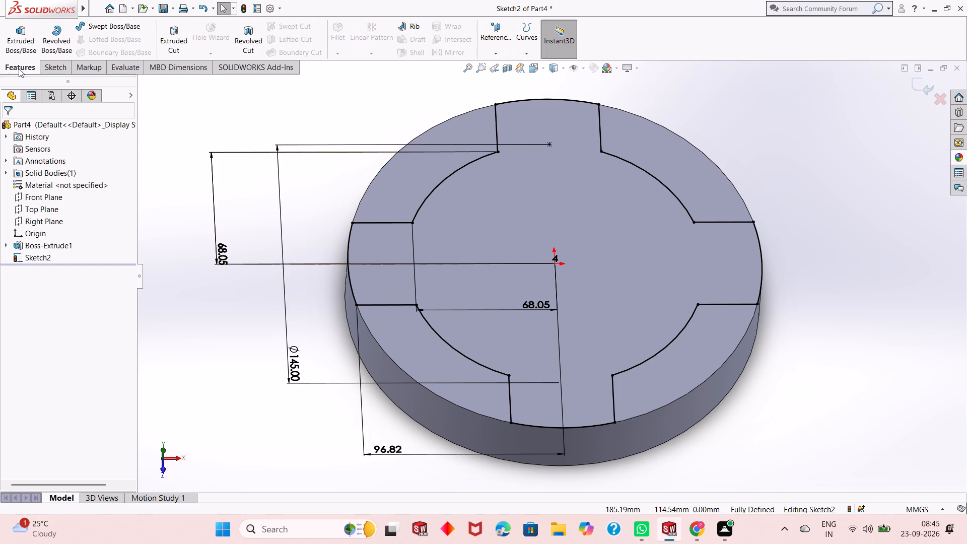
click(18, 36)
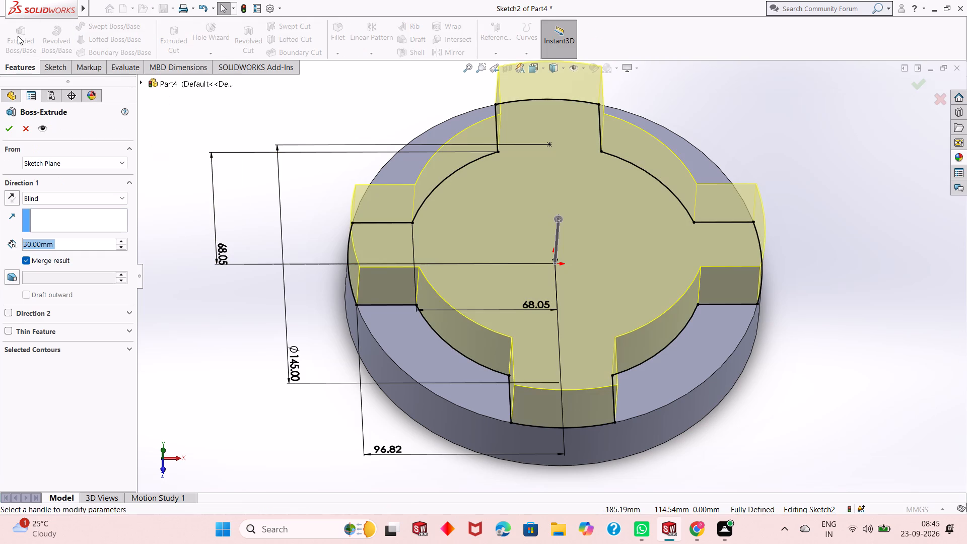
scroll(576, 205, up, 3)
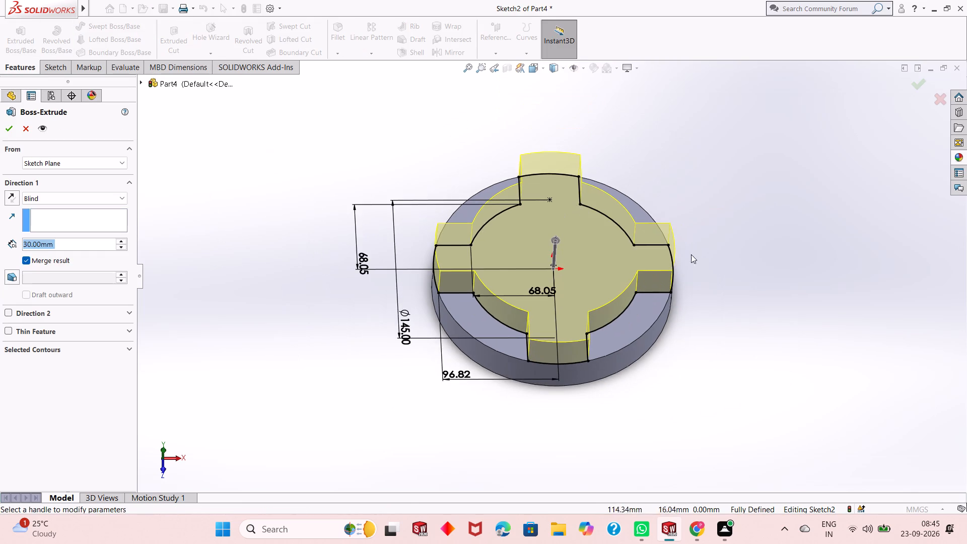
scroll(690, 265, down, 2)
middle_drag(643, 302, 634, 246)
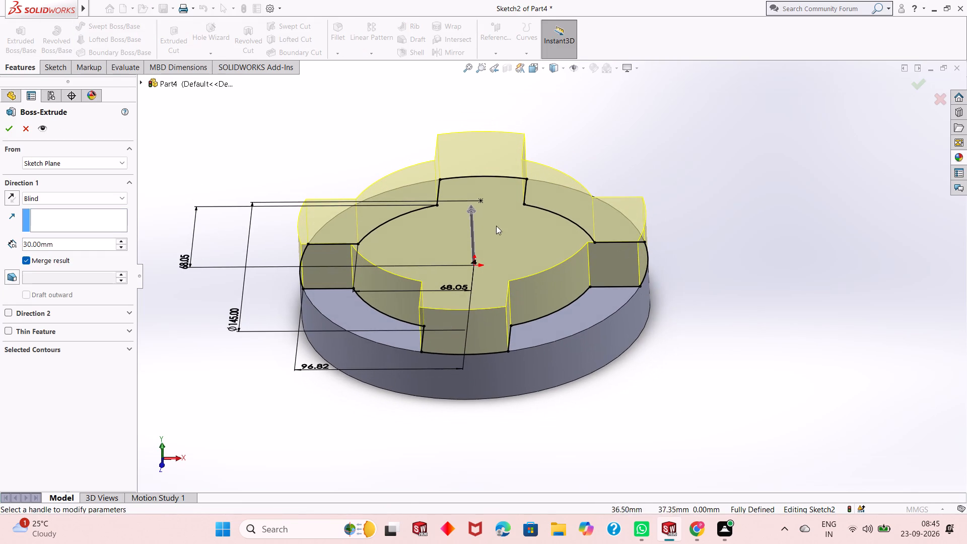
double_click(64, 245)
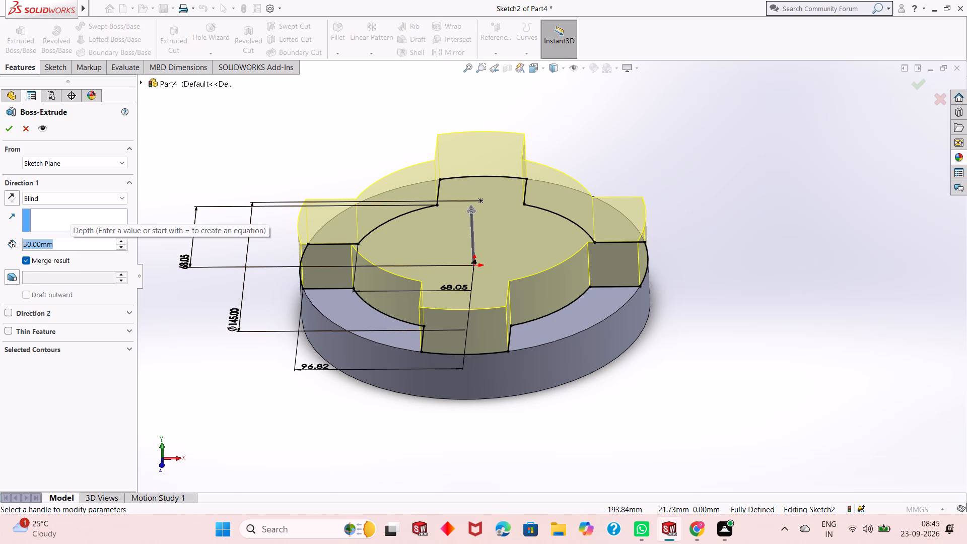
text(28)
key(Return)
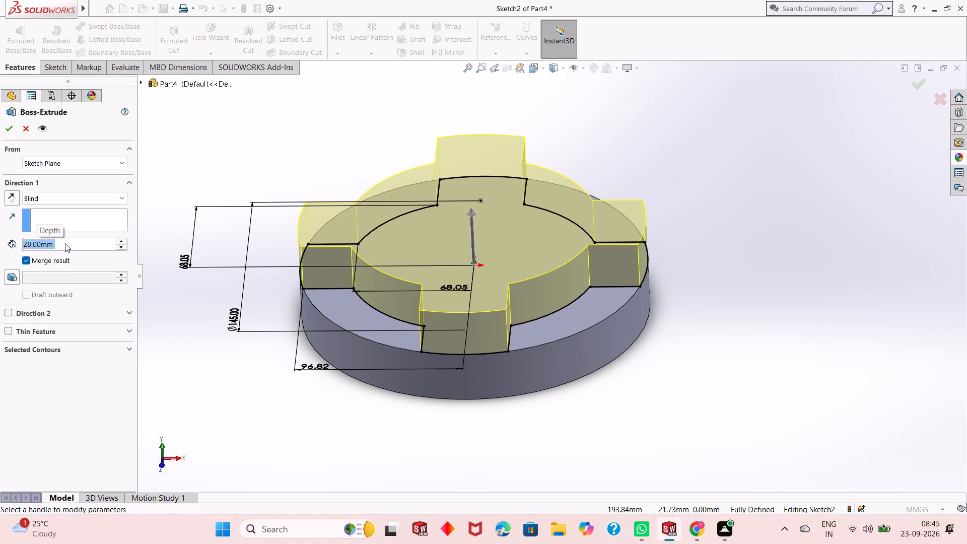
click(12, 128)
click(723, 243)
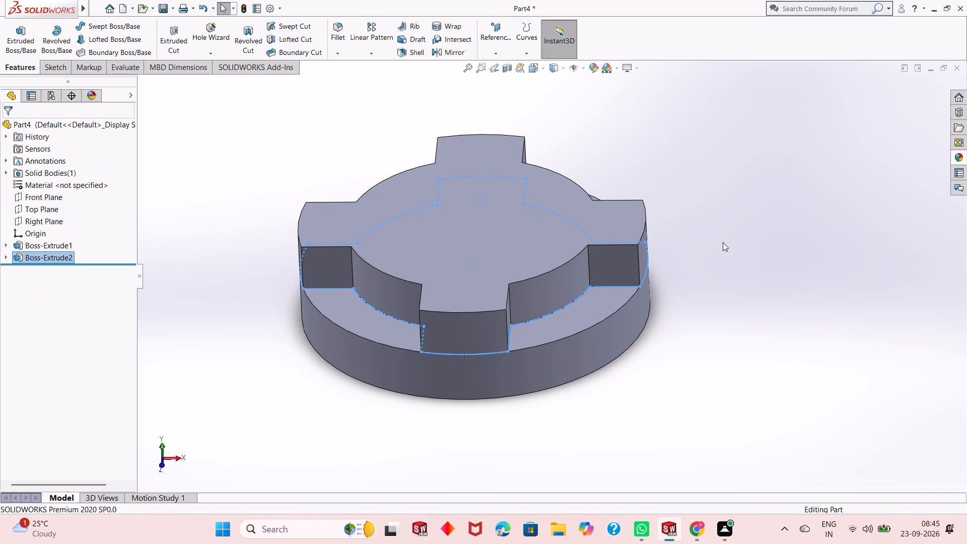
Examine the extruded cross-shaped boss and the disc beneath it from several angles.
scroll(550, 263, up, 1)
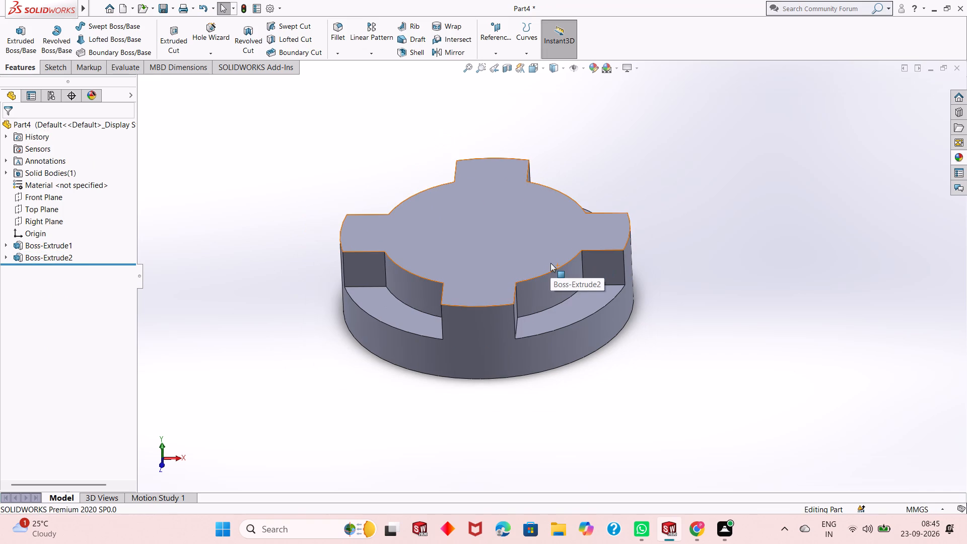
scroll(550, 263, up, 2)
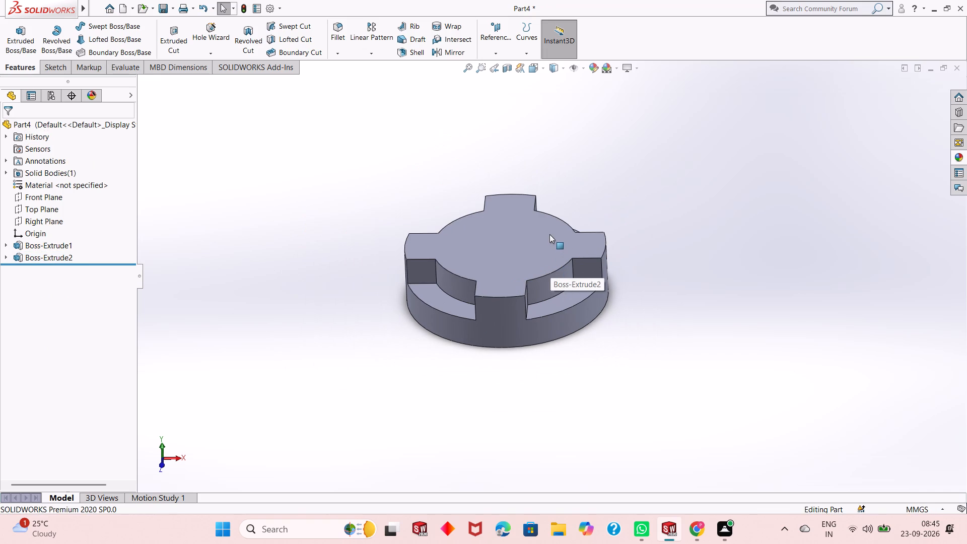
scroll(548, 222, down, 2)
middle_drag(505, 285, 563, 242)
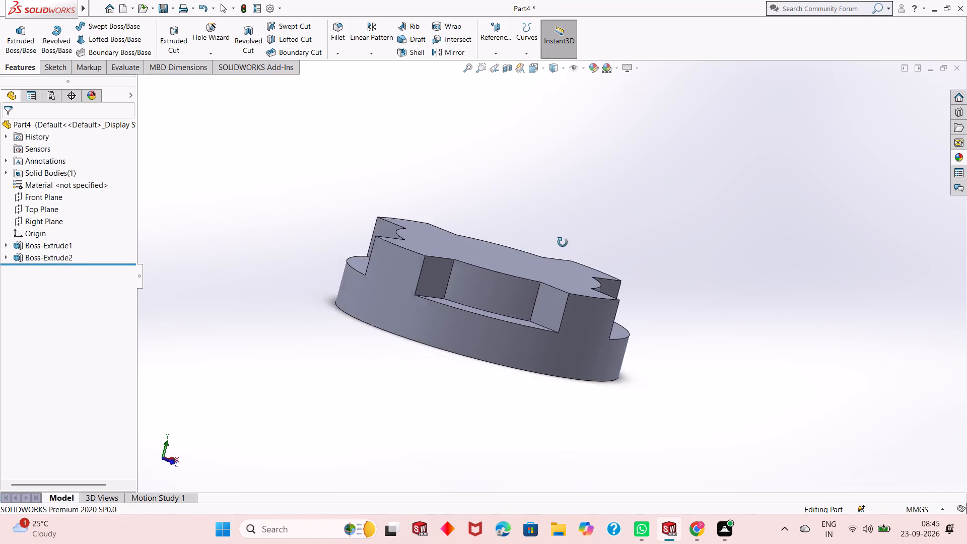
middle_drag(563, 242, 568, 418)
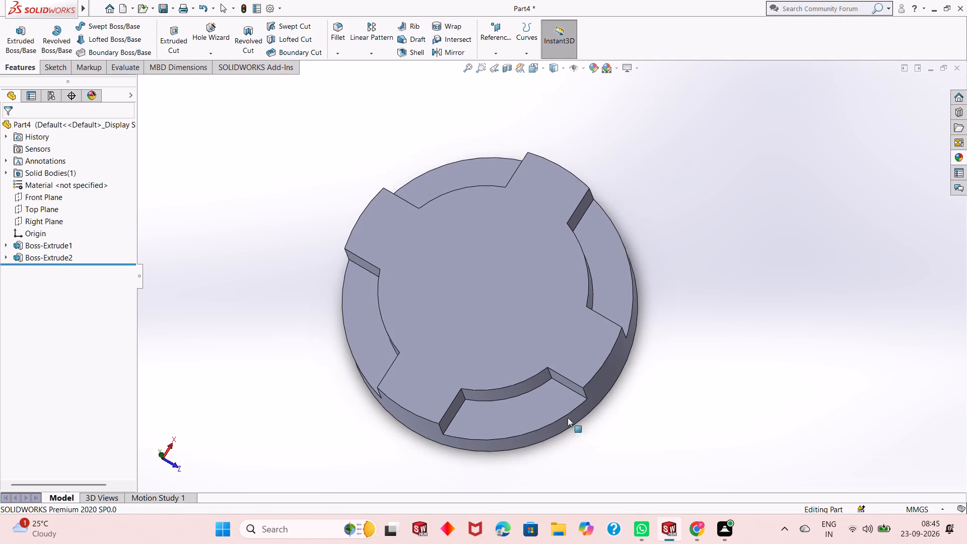
middle_drag(568, 418, 571, 442)
middle_drag(494, 286, 430, 251)
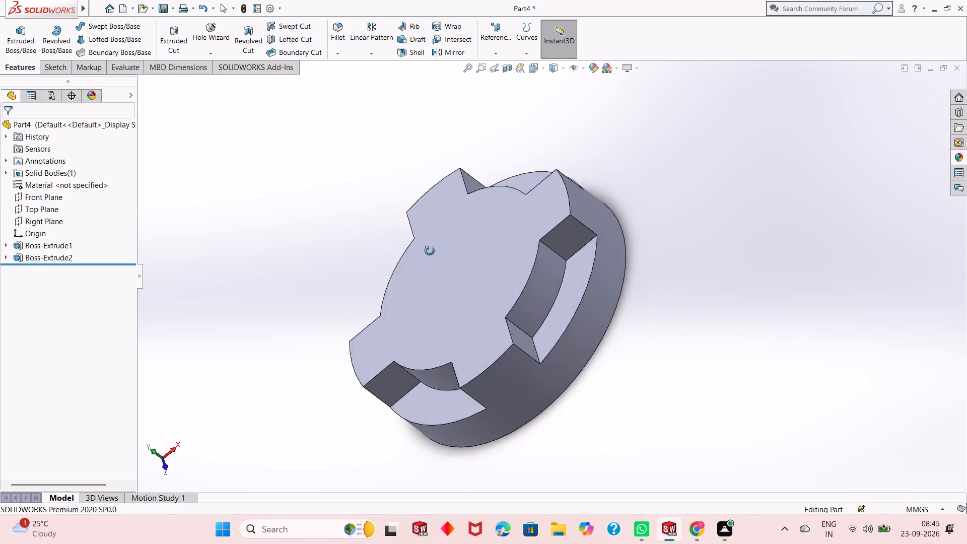
middle_drag(430, 251, 573, 387)
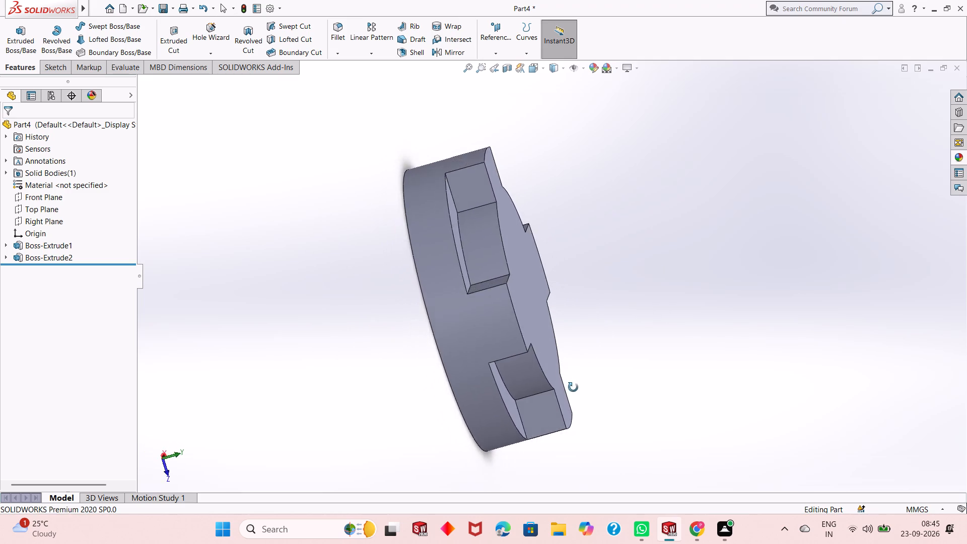
middle_drag(573, 387, 457, 375)
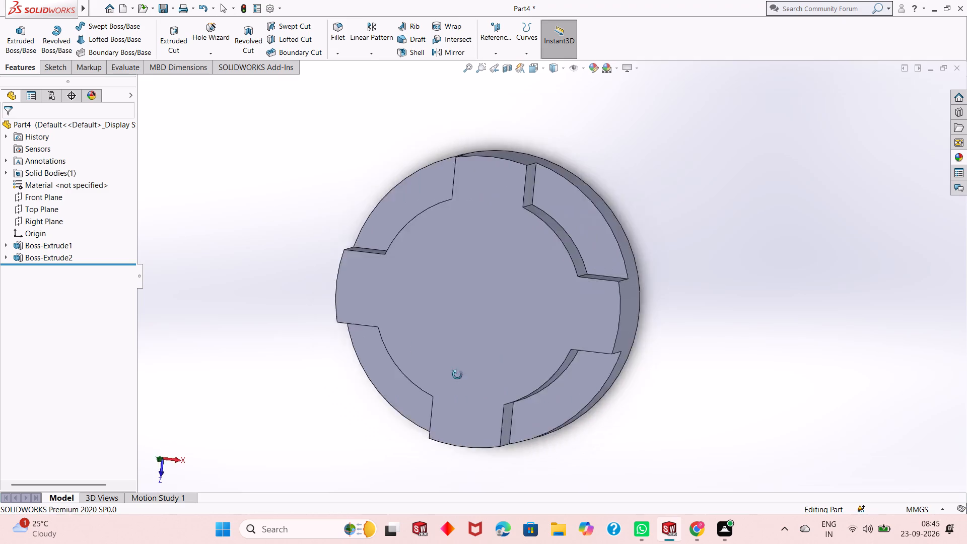
middle_drag(457, 375, 460, 387)
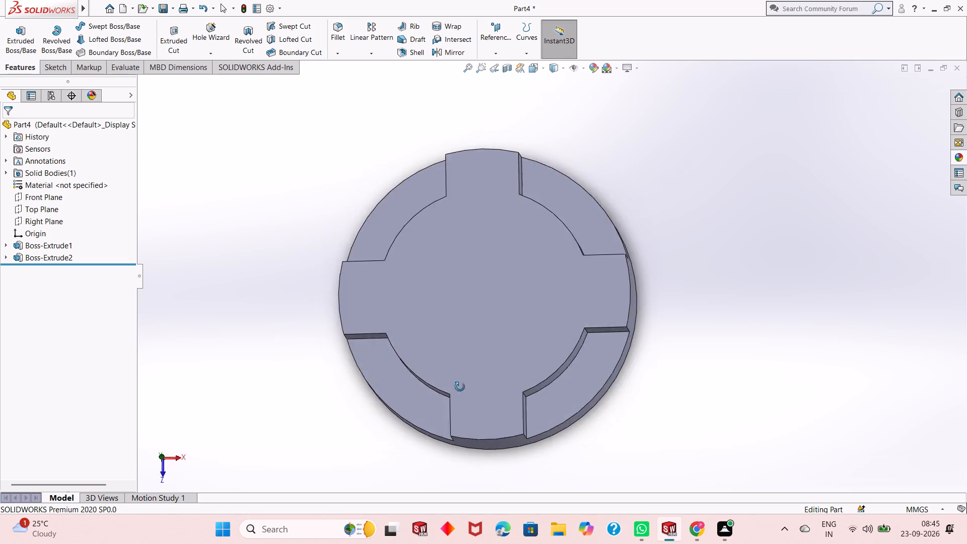
middle_drag(460, 387, 526, 409)
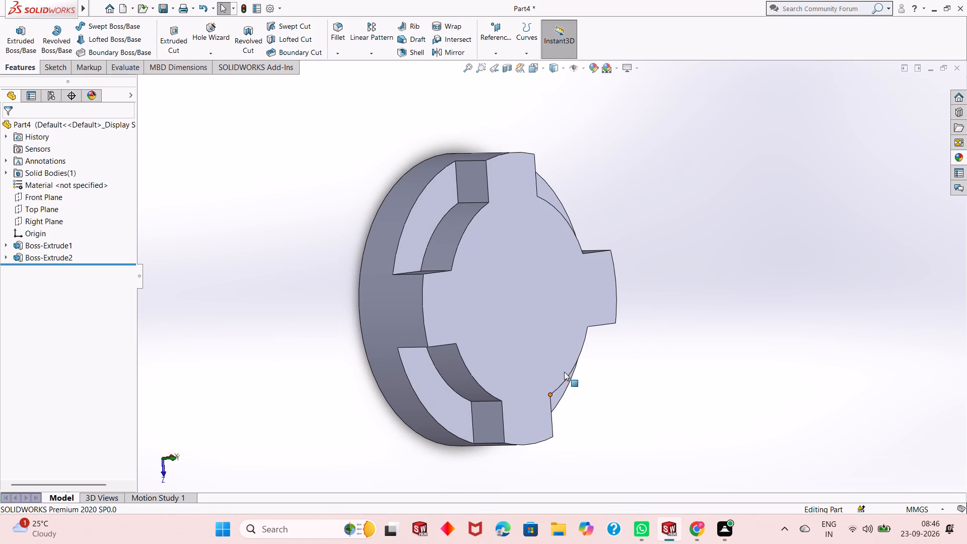
Start a new sketch on the top face of the cross-shaped boss, viewed face-on.
click(519, 290)
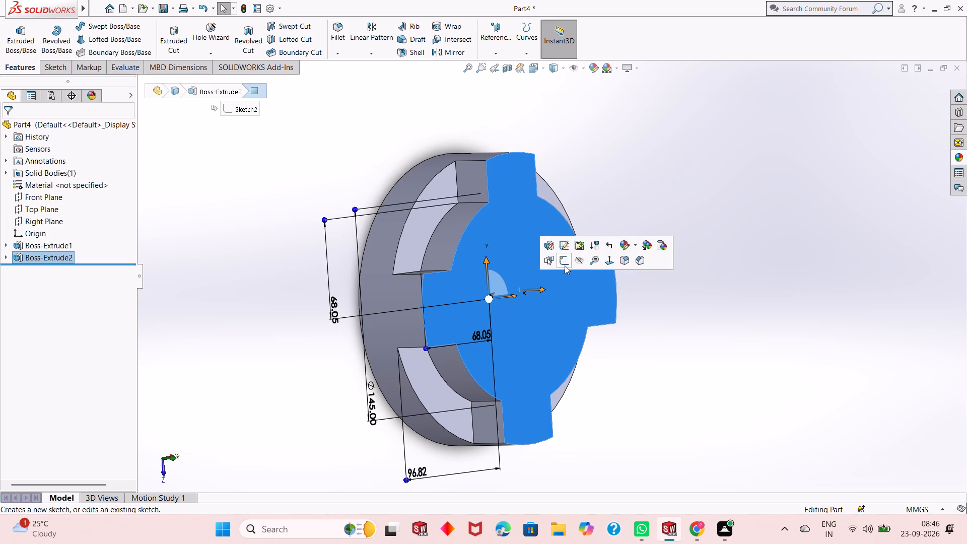
click(565, 262)
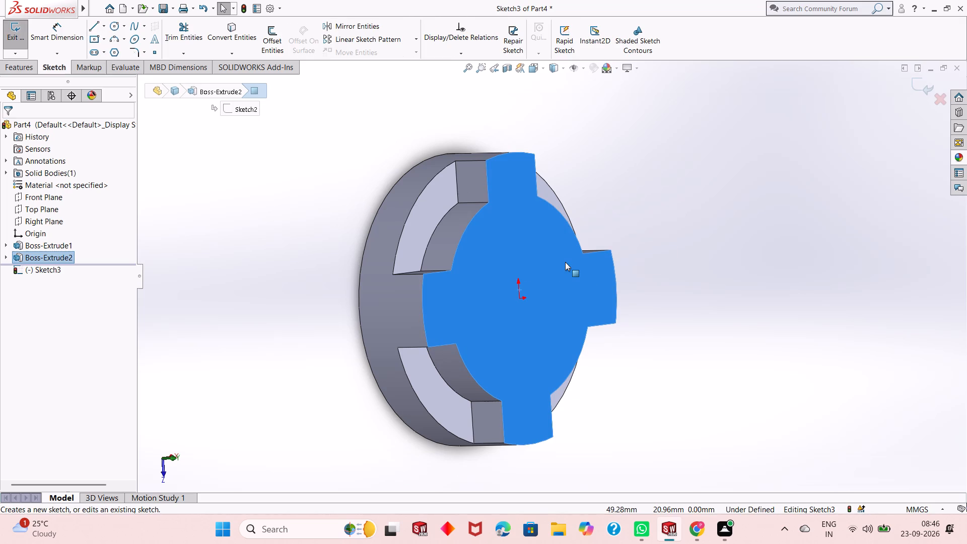
key(ctrl+8)
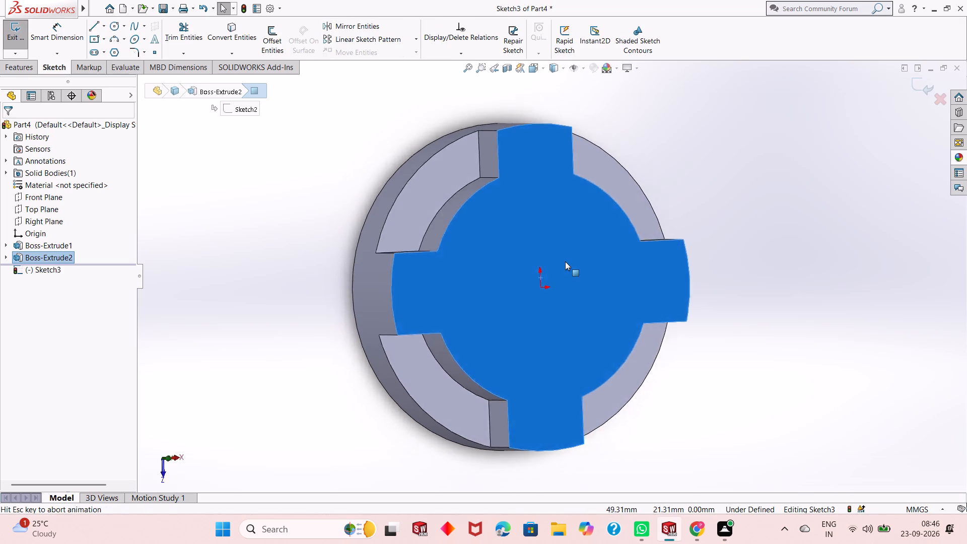
key(Escape)
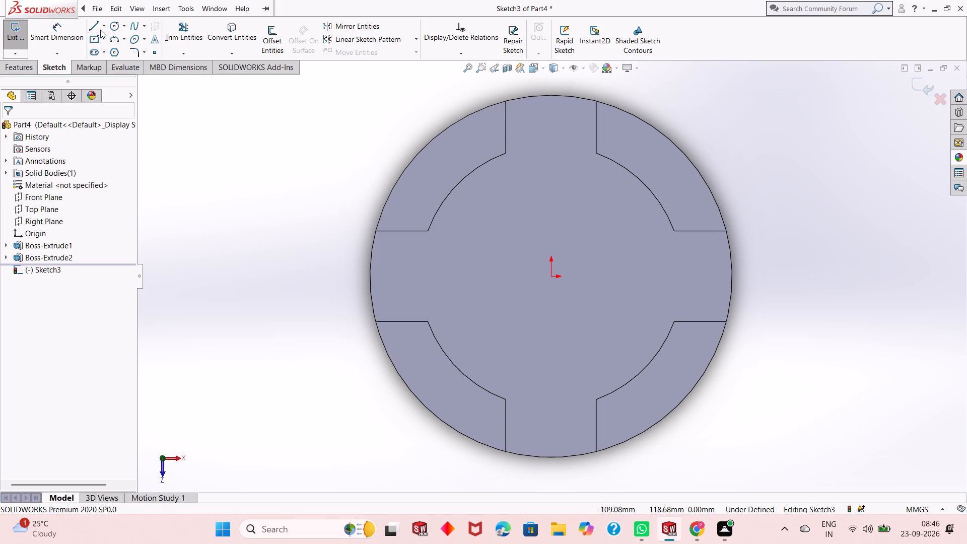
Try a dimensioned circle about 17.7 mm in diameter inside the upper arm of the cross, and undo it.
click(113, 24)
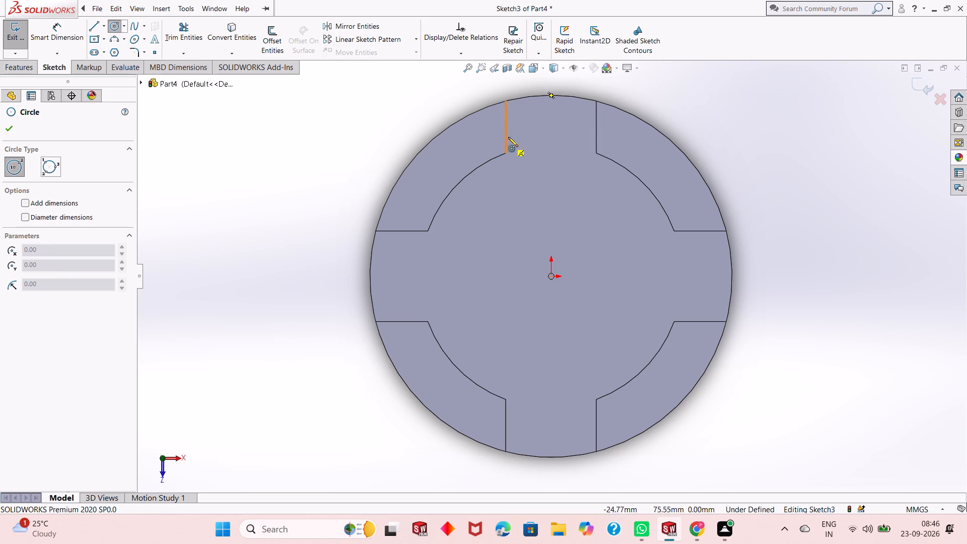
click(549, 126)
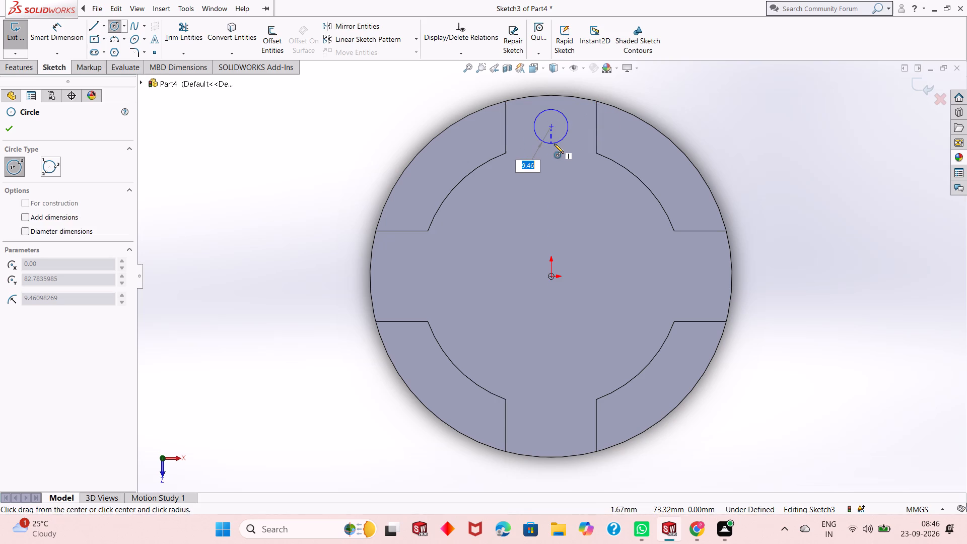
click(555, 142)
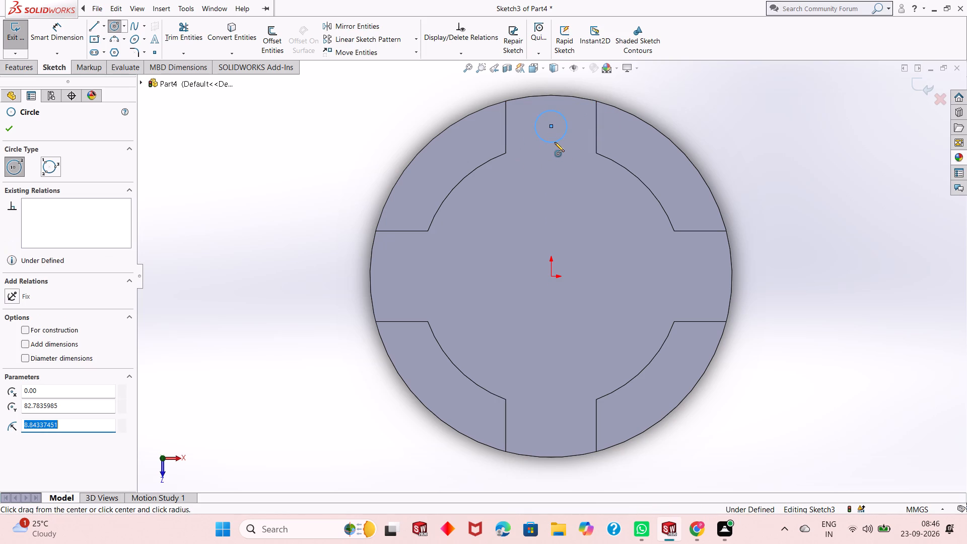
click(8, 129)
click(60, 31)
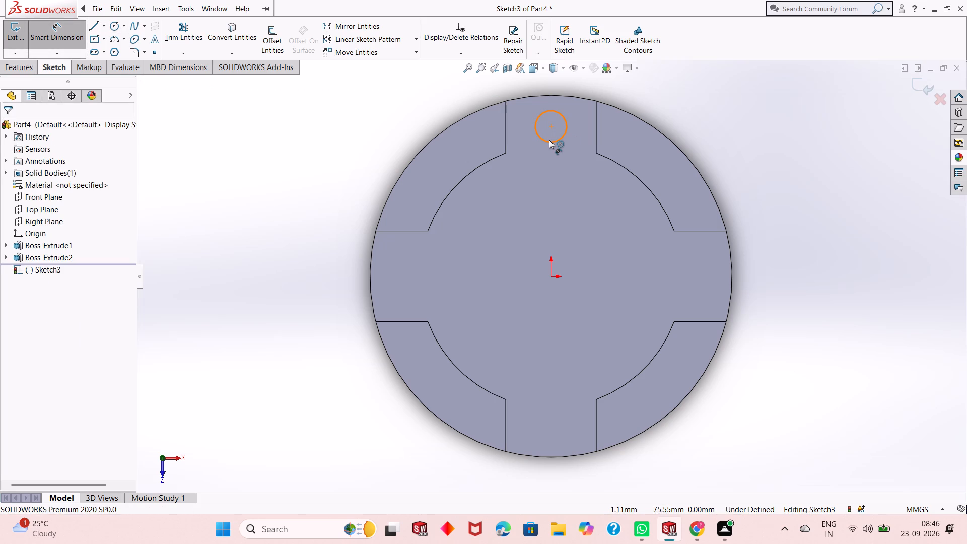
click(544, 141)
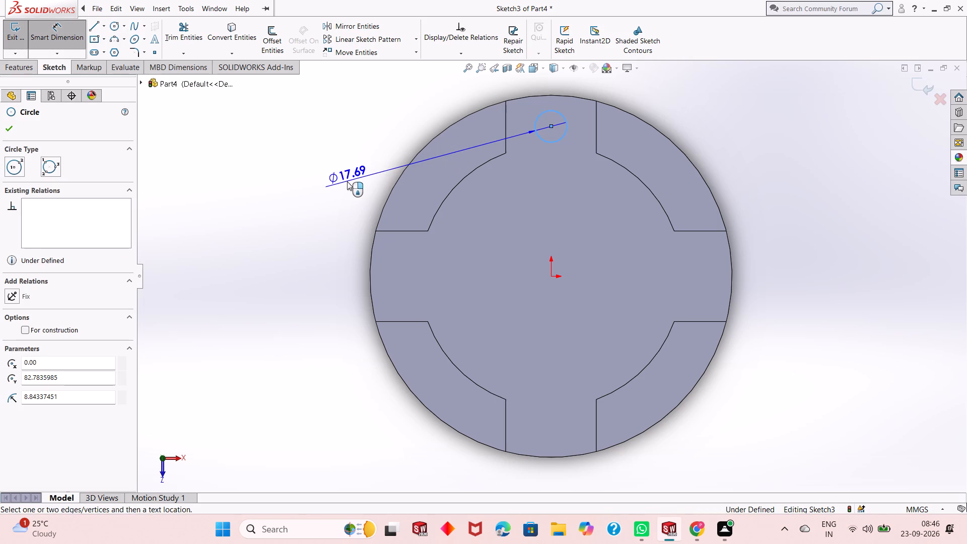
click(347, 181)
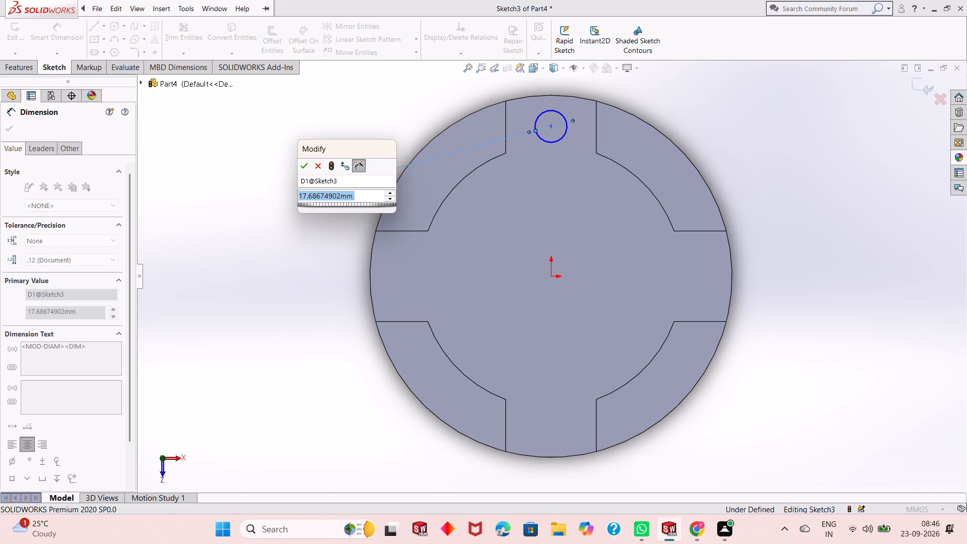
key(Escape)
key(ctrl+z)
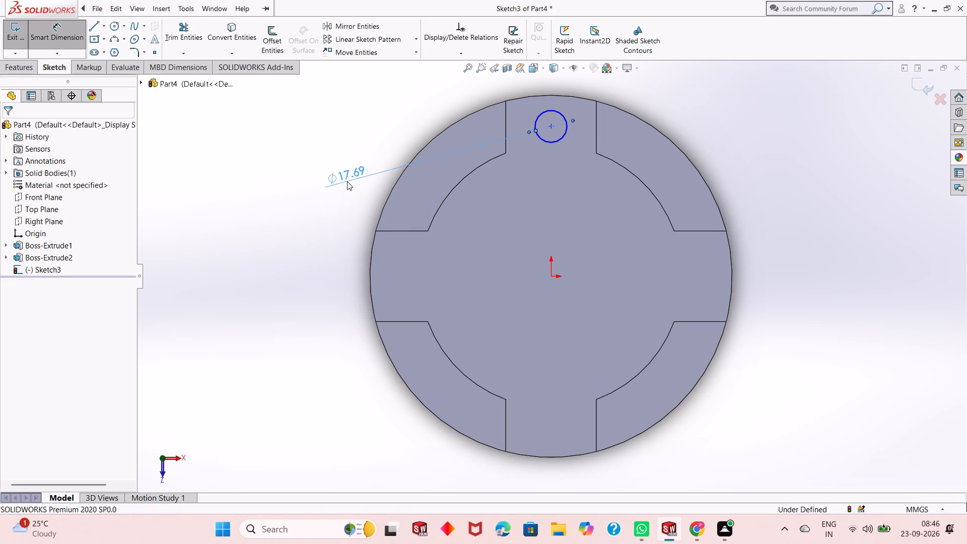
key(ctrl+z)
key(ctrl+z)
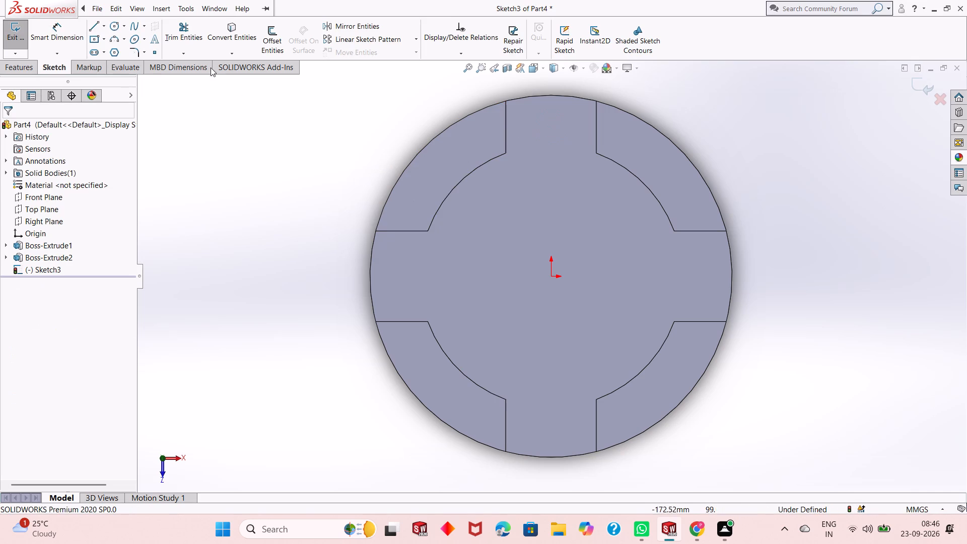
Sketch a circle about 172 mm in diameter centred on the origin.
click(112, 30)
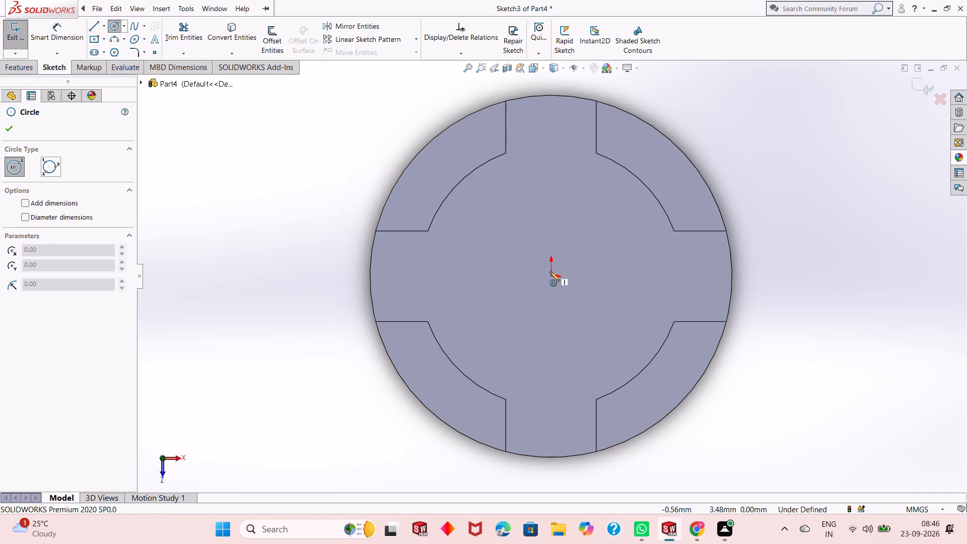
click(551, 277)
click(546, 121)
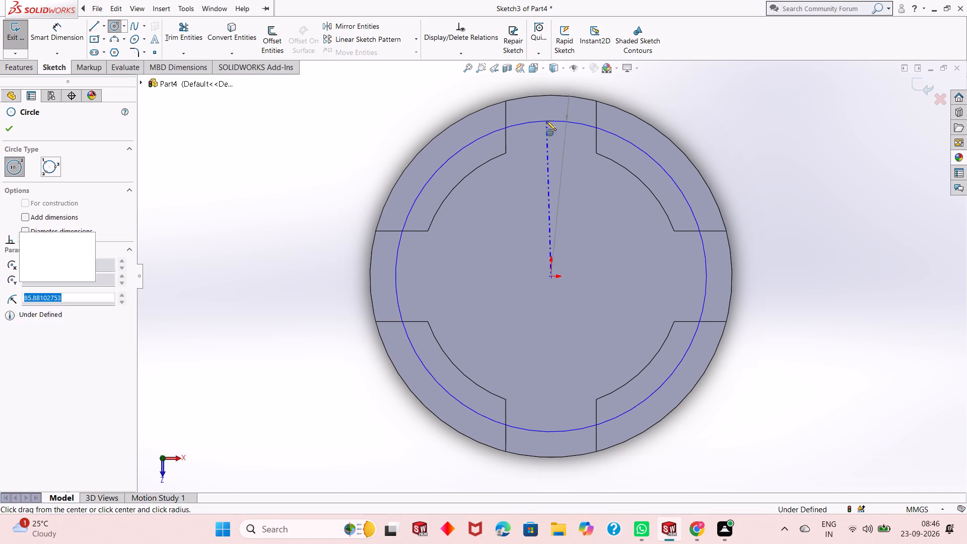
click(9, 129)
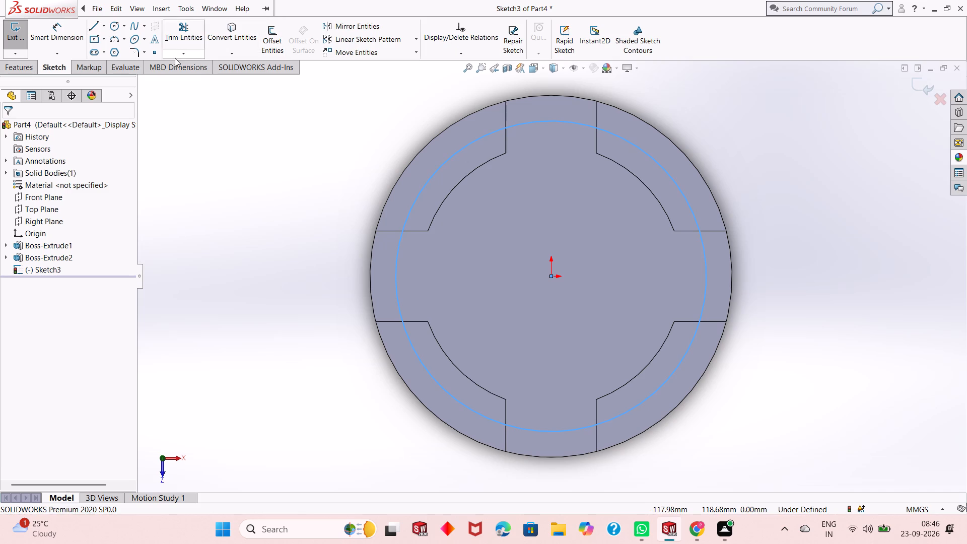
Dimension the origin-centred circle and set its diameter to 169 mm.
click(61, 36)
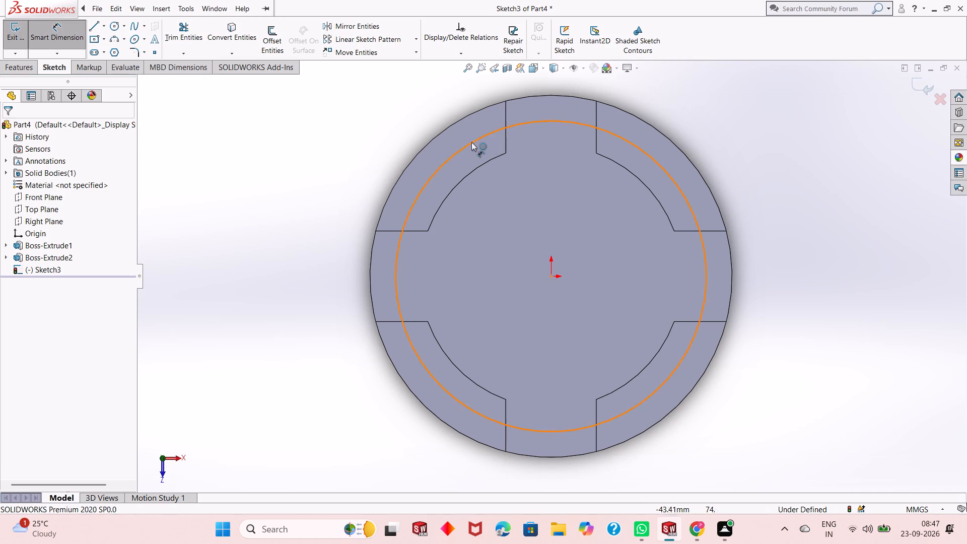
click(468, 142)
click(293, 126)
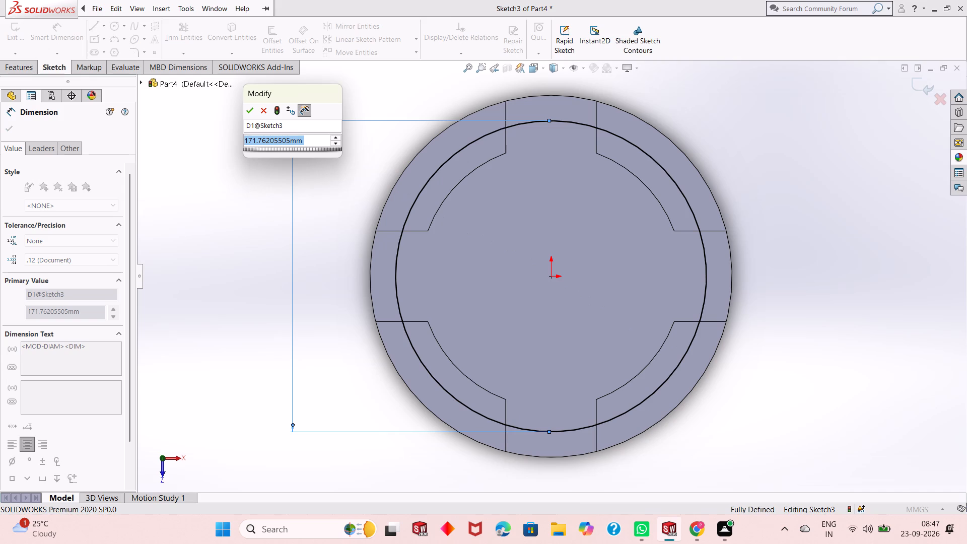
key(2)
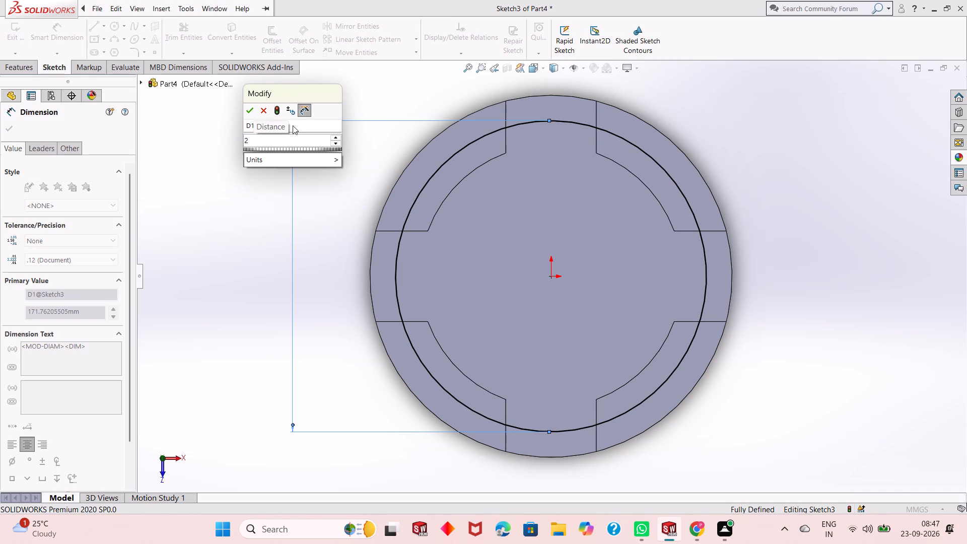
key(BackSpace)
key(BackSpace)
text(84.5)
text(+84.5)
key(Return)
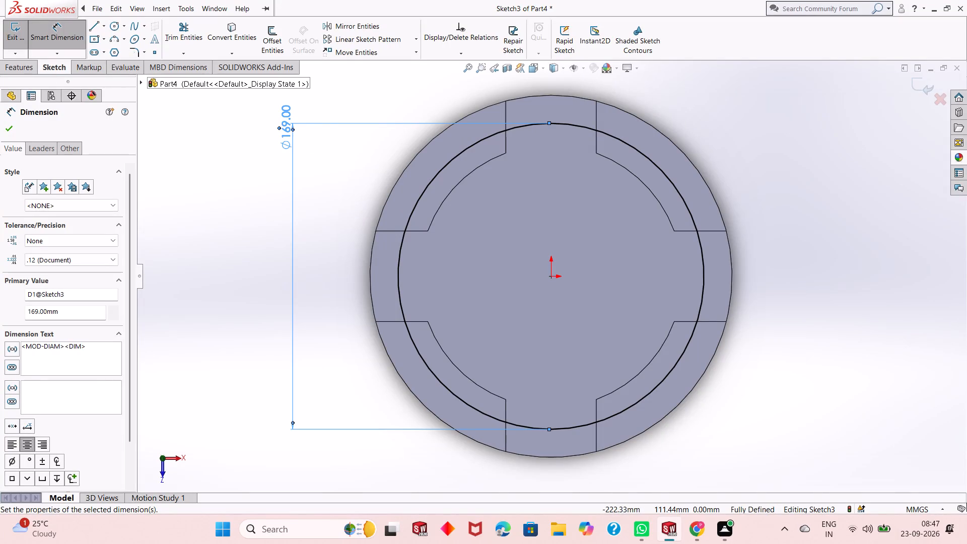
click(14, 132)
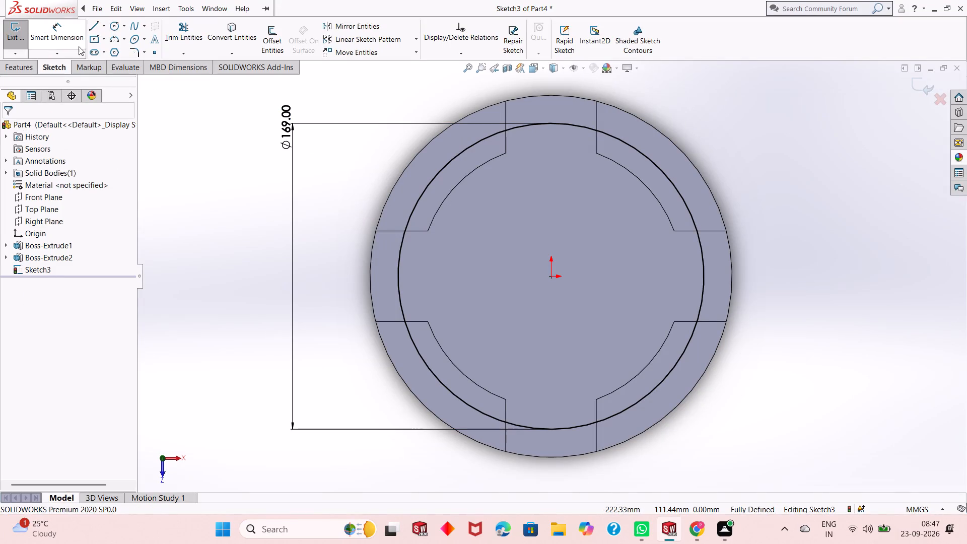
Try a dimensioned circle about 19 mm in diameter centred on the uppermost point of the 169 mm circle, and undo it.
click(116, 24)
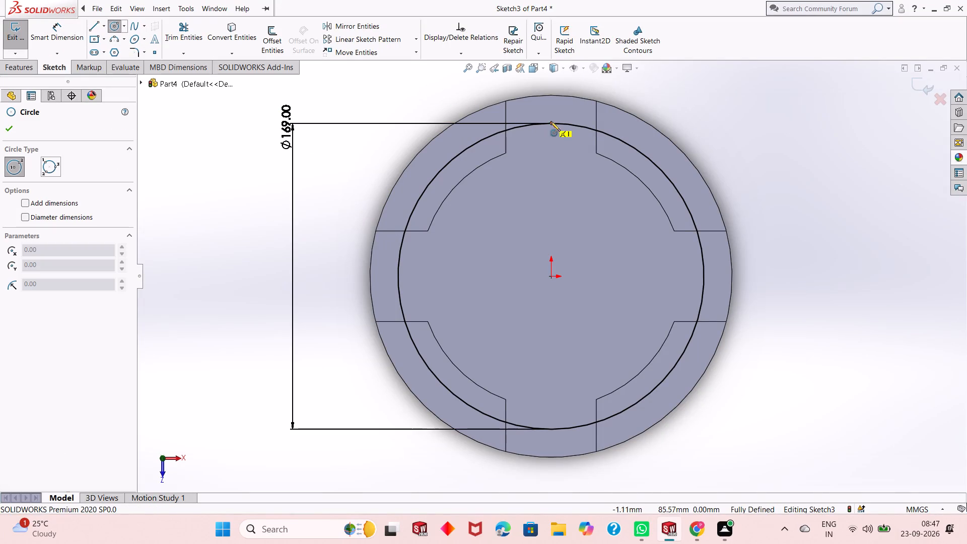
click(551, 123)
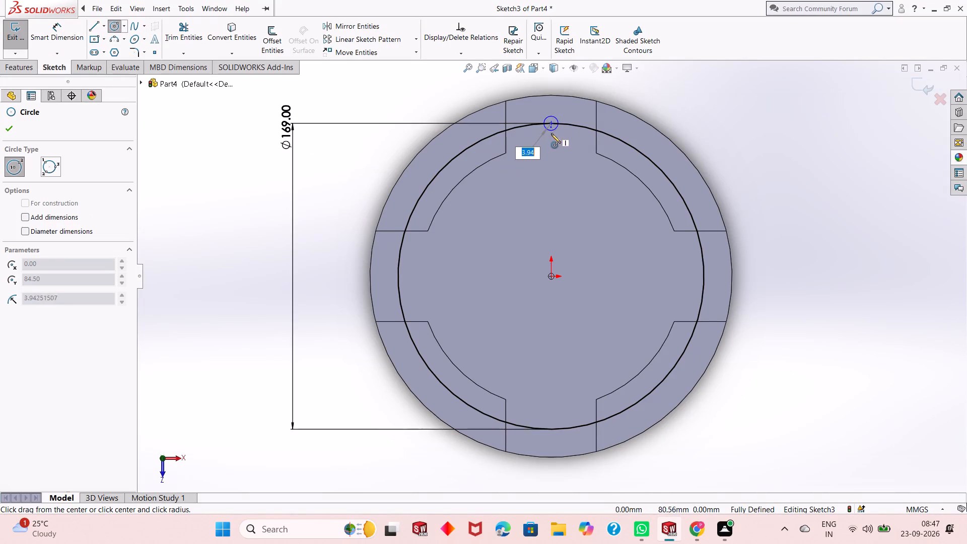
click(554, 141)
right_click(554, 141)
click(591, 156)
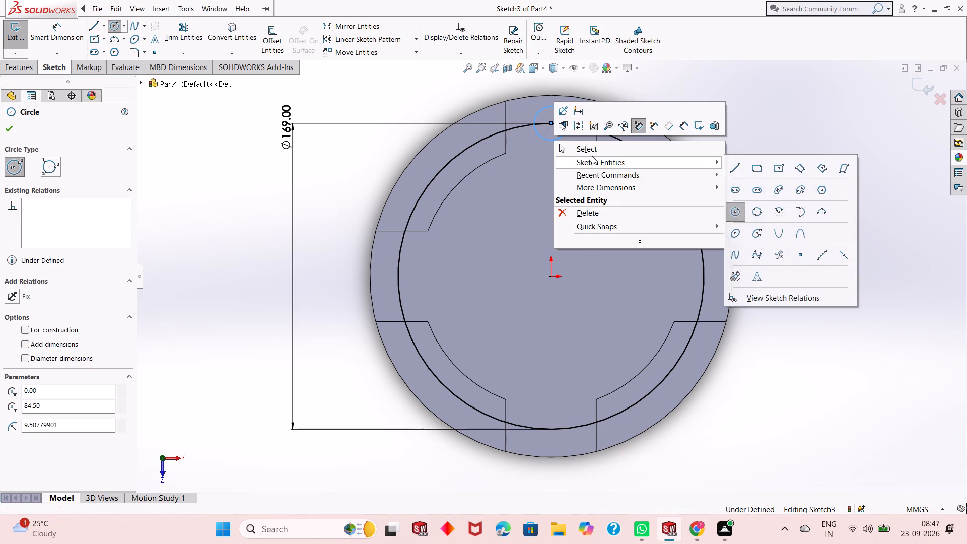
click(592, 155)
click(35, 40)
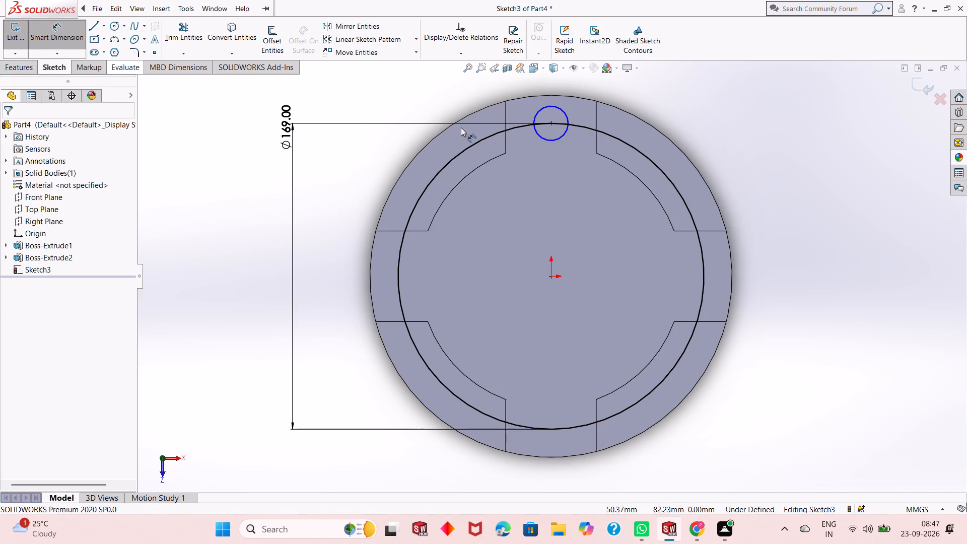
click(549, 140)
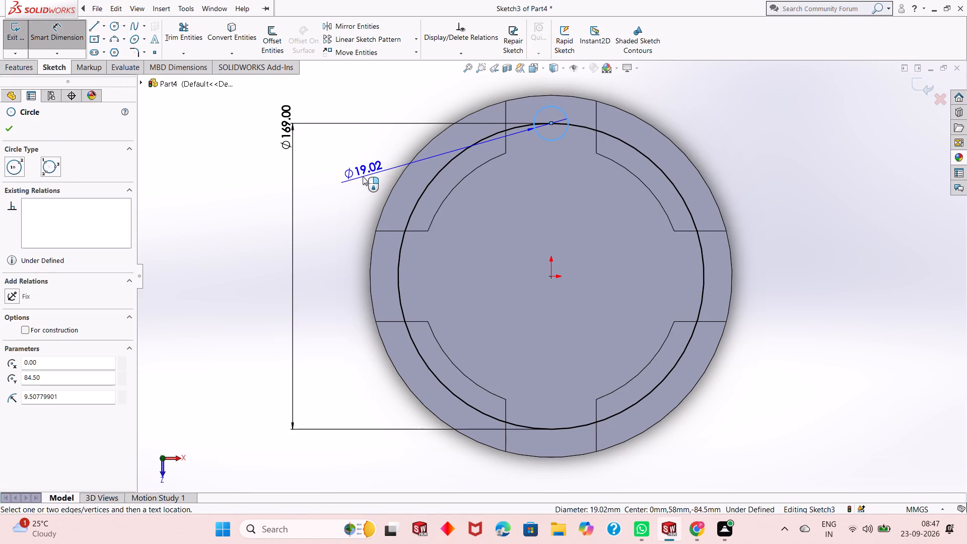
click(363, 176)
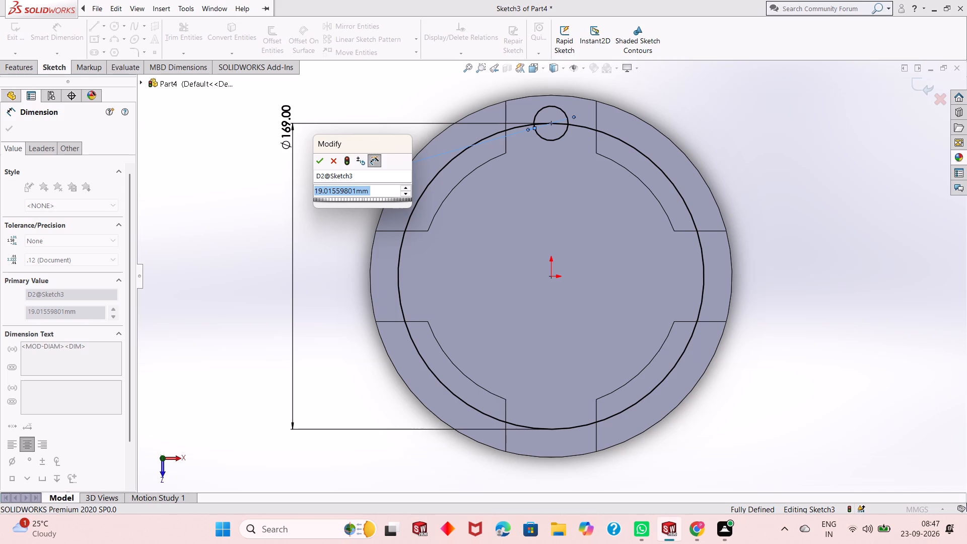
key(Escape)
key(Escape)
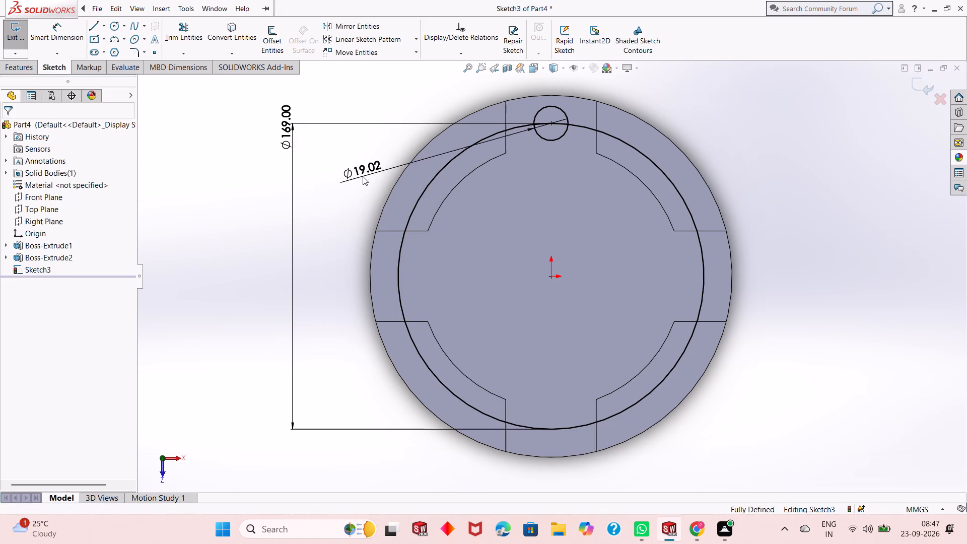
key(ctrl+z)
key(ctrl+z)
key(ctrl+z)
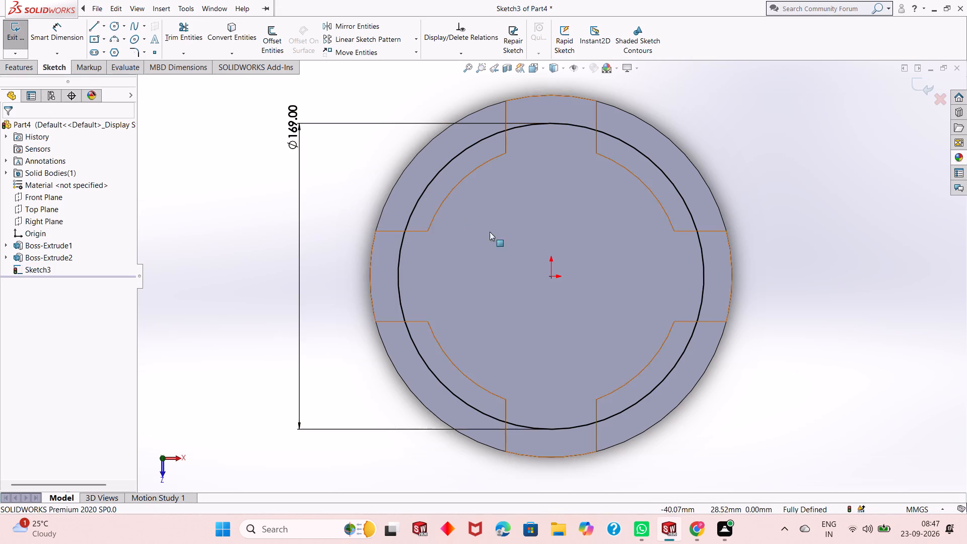
Finish and exit the sketch containing the 169 mm circle.
scroll(563, 284, down, 1)
middle_drag(565, 284, 566, 262)
scroll(566, 261, up, 3)
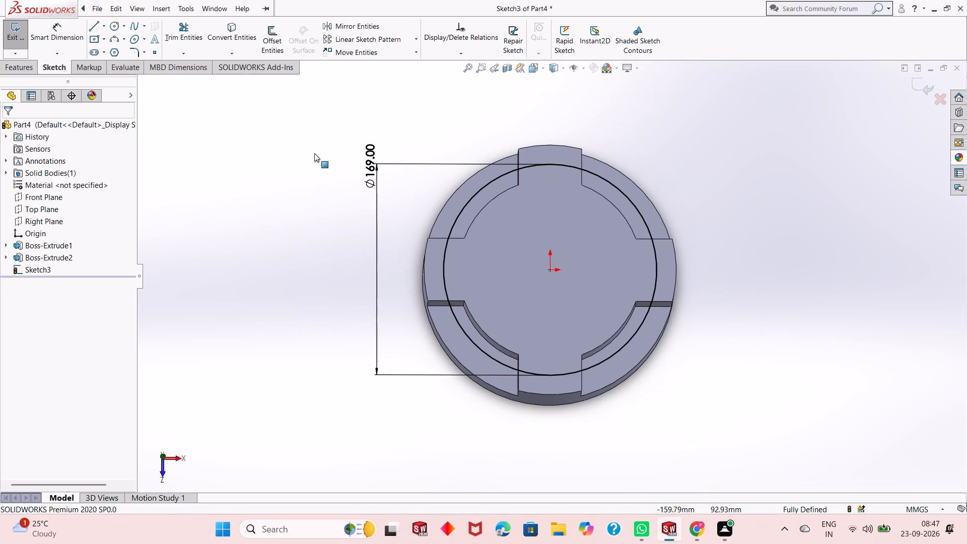
click(923, 87)
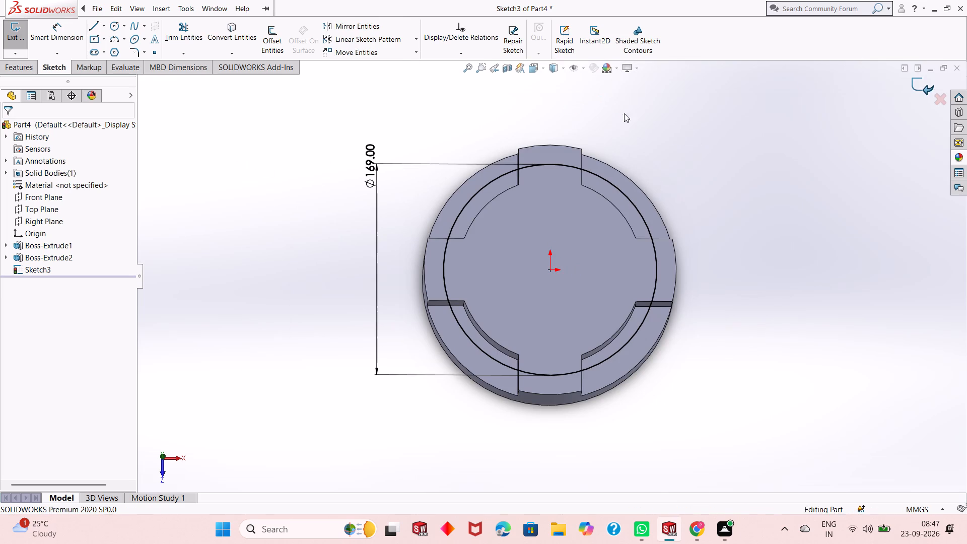
Start the Hole Wizard to add a hole to the cross-shaped boss.
click(23, 70)
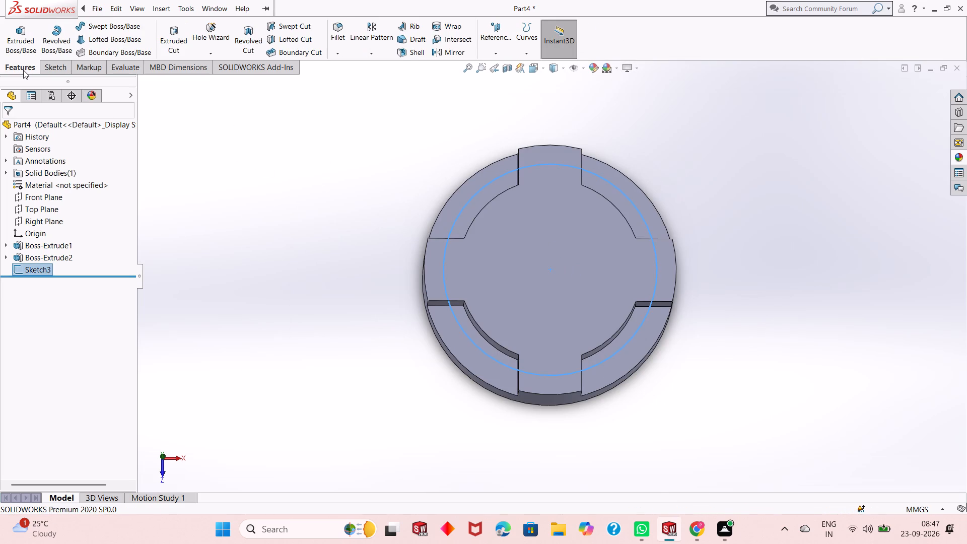
click(219, 41)
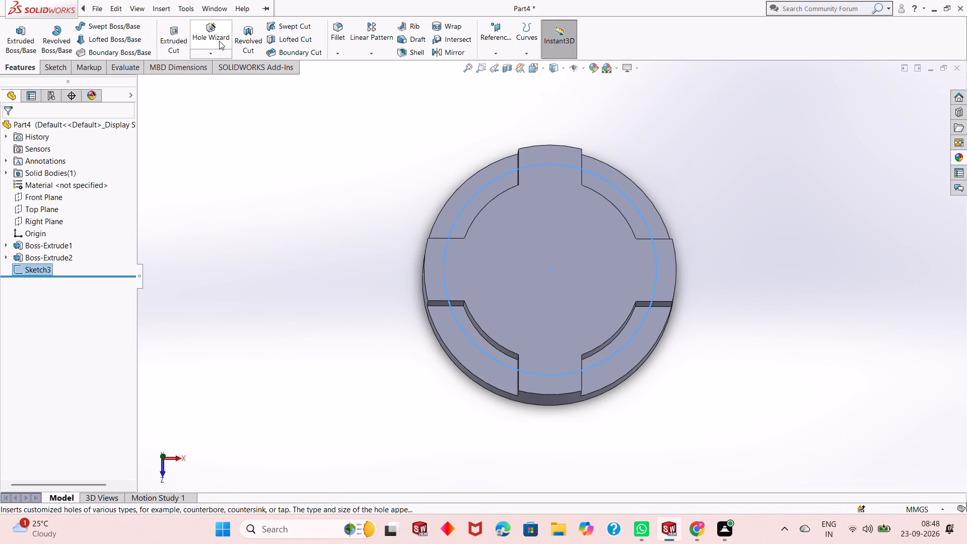
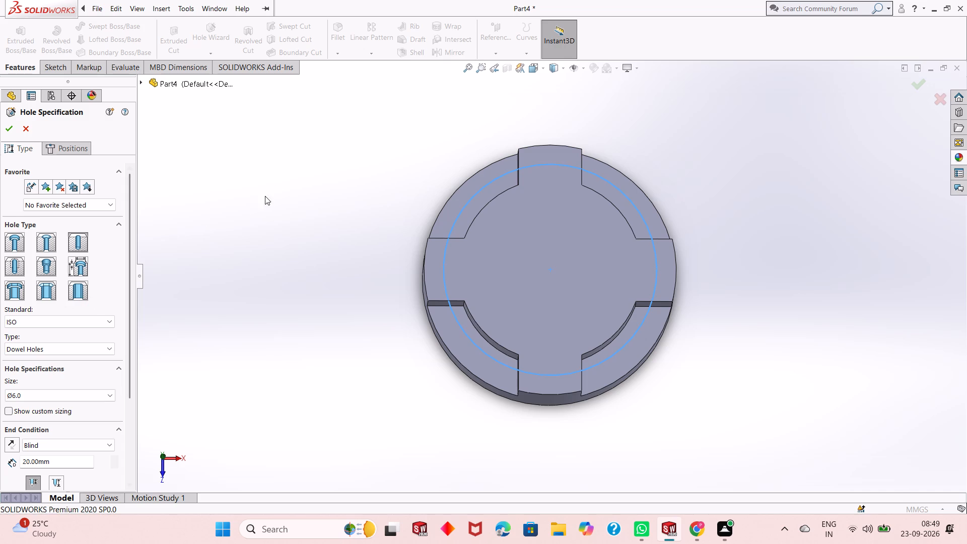
Leave the Hole Wizard and reopen the sketch containing the 169 mm circle for editing, viewed face-on.
click(32, 129)
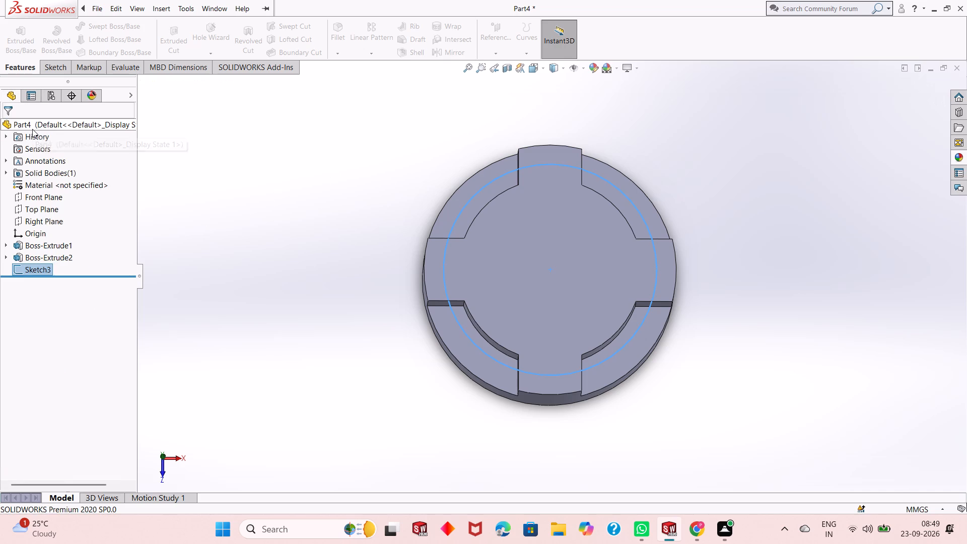
click(36, 268)
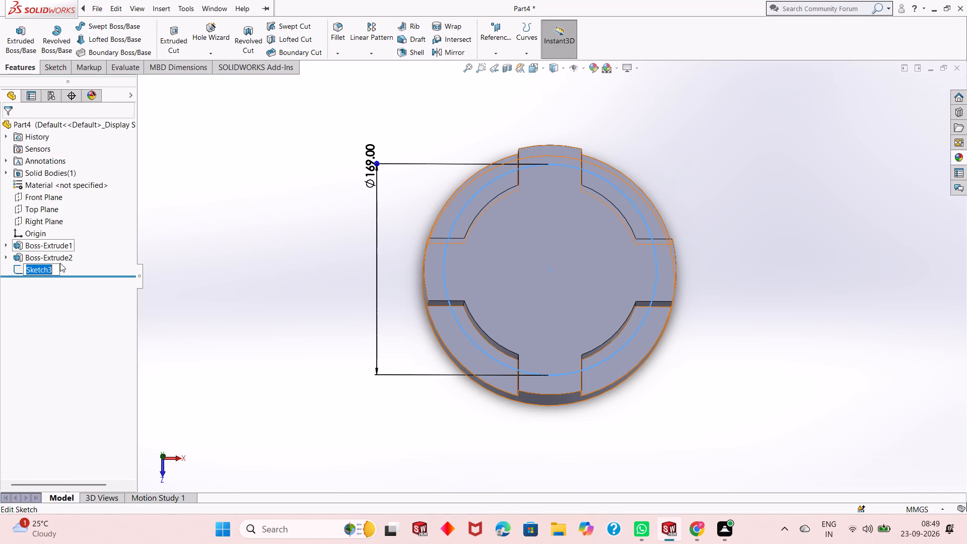
key(Escape)
key(Escape)
click(38, 263)
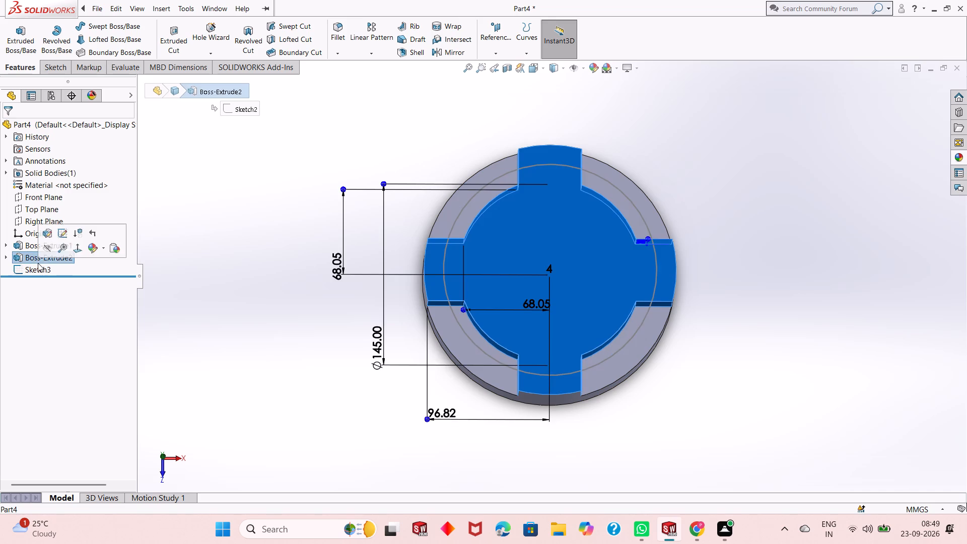
click(38, 269)
click(43, 240)
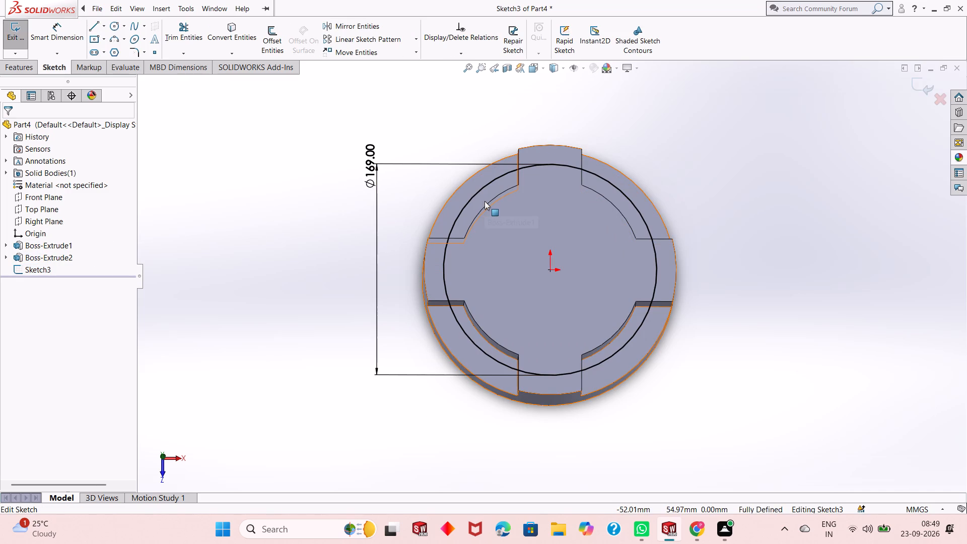
key(ctrl+8)
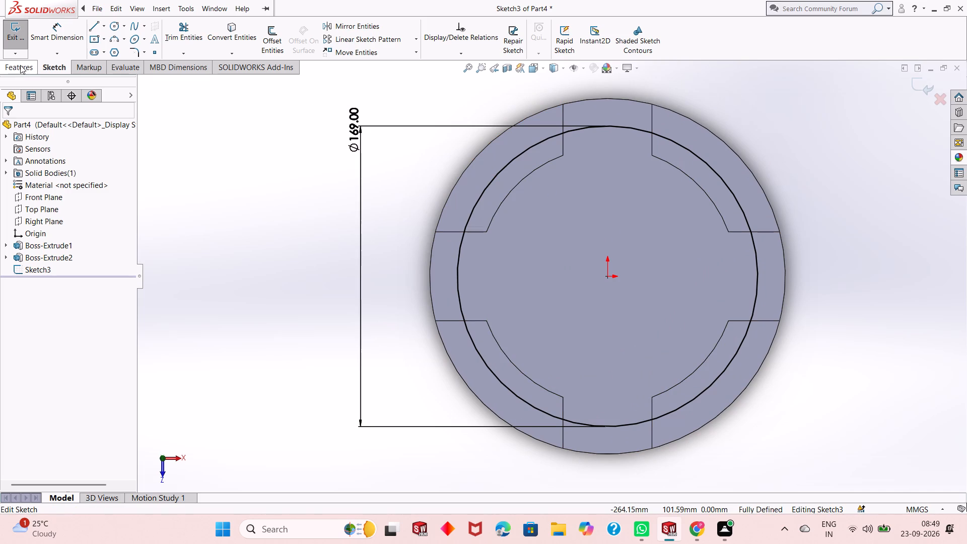
Sketch a circle centred on the uppermost point of the 169 mm circle and set its diameter to 14 mm.
click(115, 25)
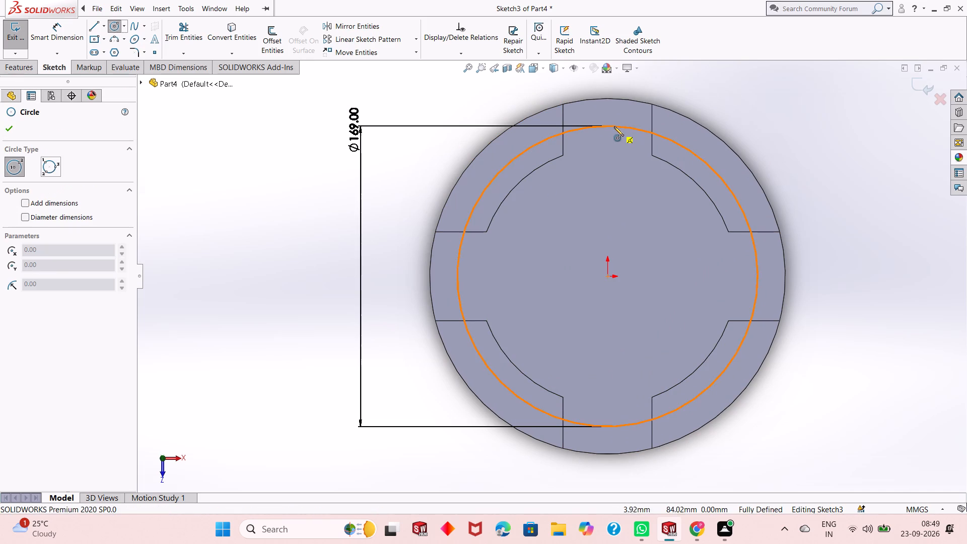
click(608, 126)
click(608, 139)
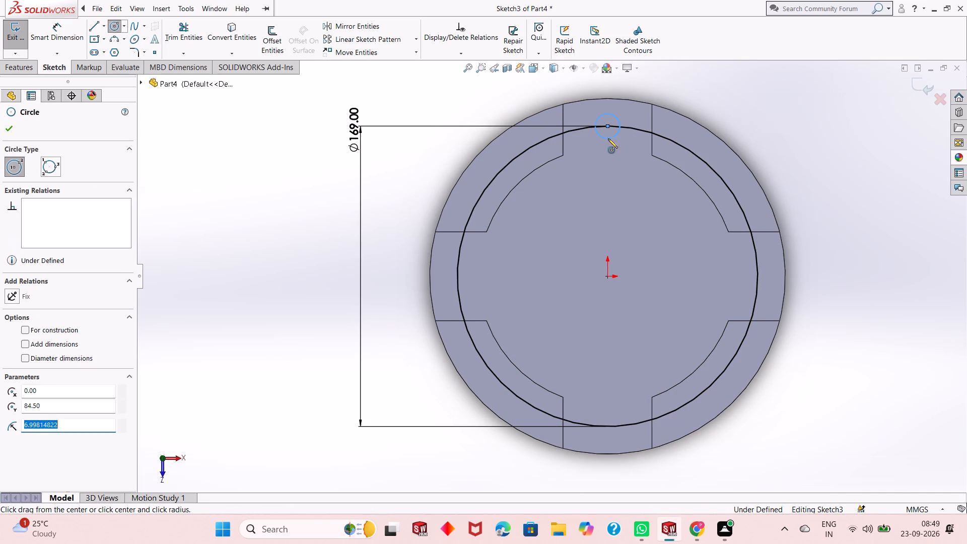
right_click(608, 139)
click(619, 146)
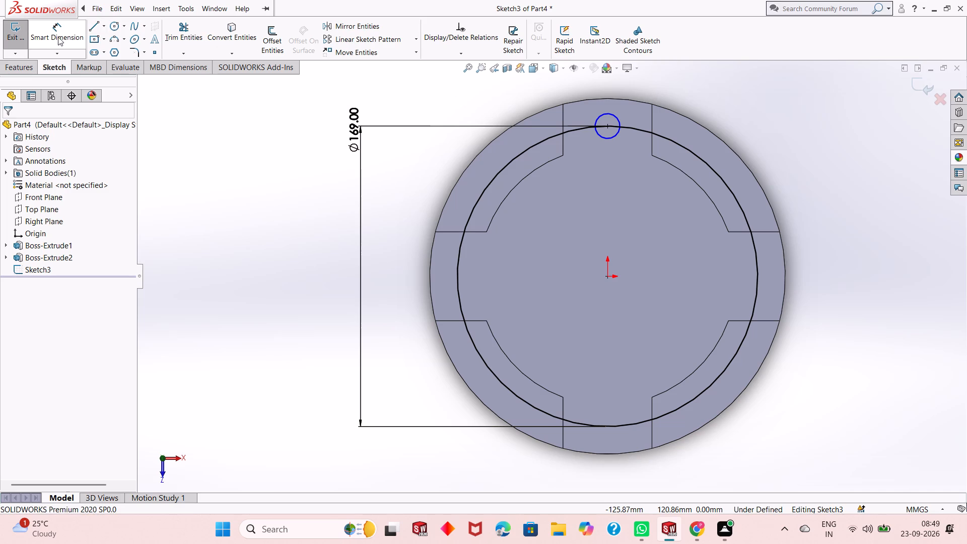
click(58, 37)
click(595, 134)
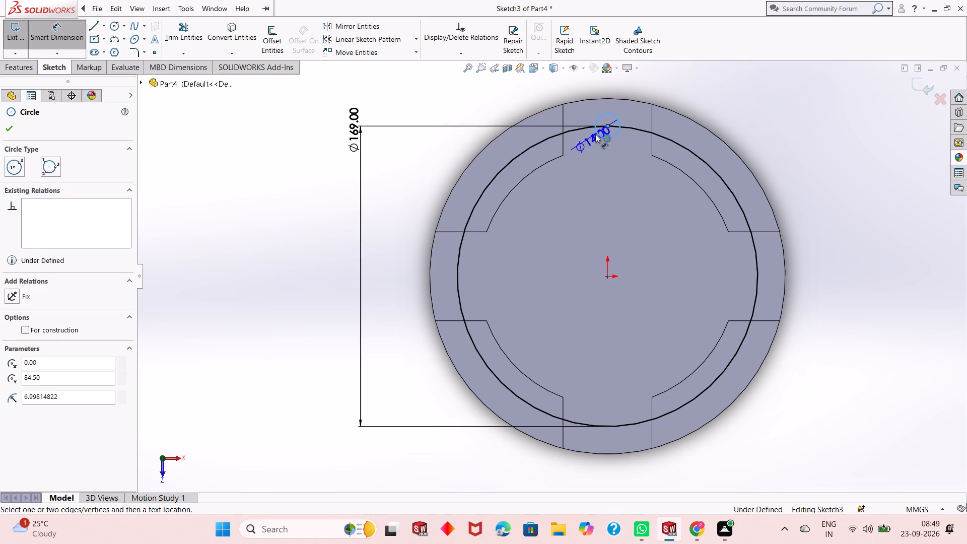
click(393, 213)
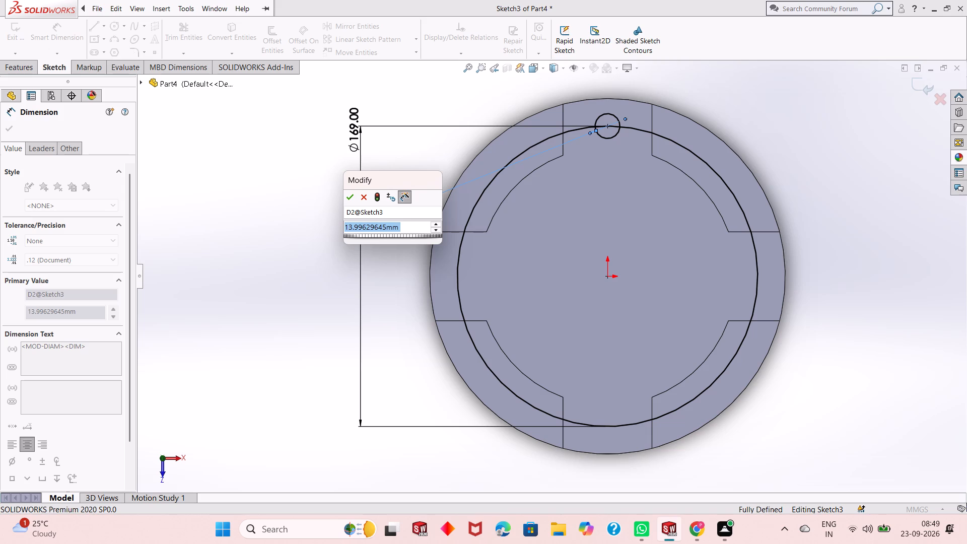
text(14)
key(Return)
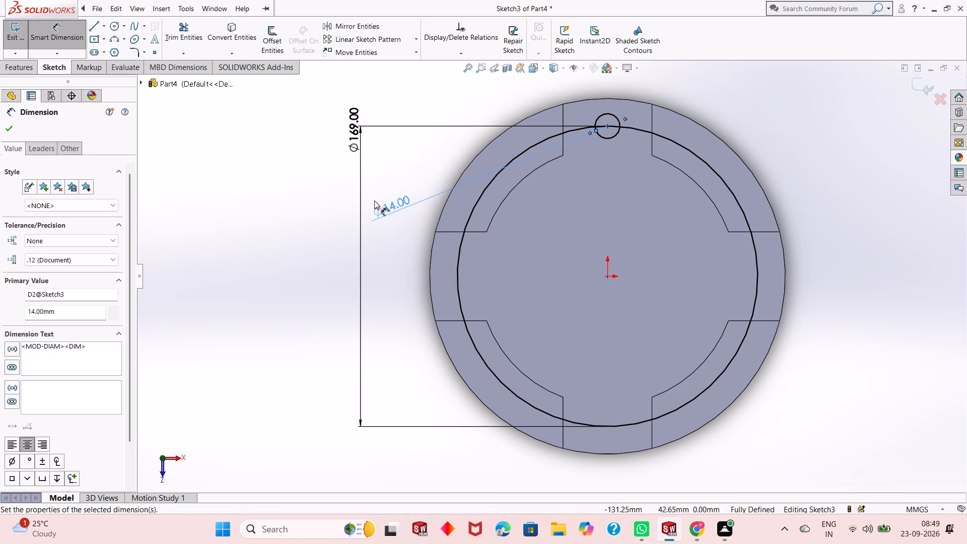
click(12, 132)
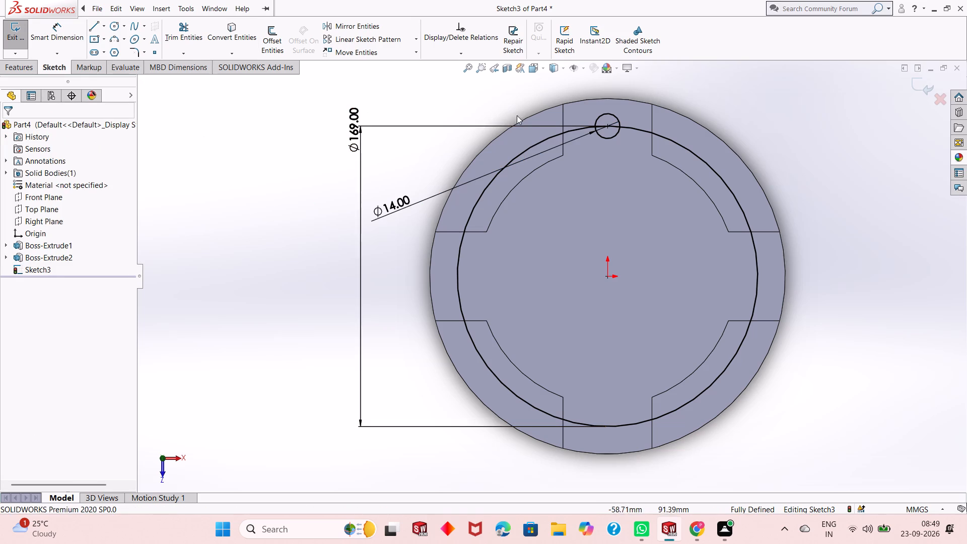
Create a circular sketch pattern of the 14 mm circle around the origin with 4 equally spaced instances over 360 degrees.
click(605, 113)
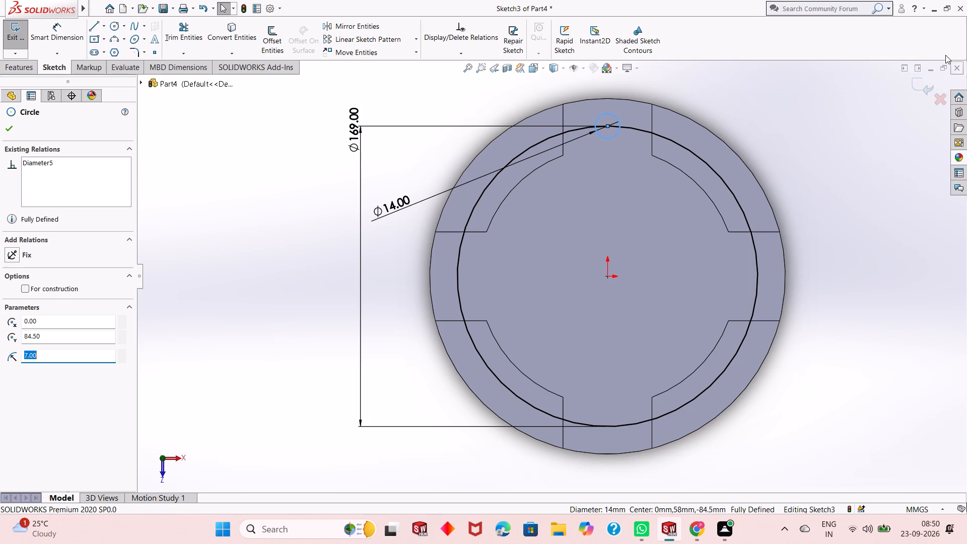
click(418, 42)
click(416, 41)
click(411, 64)
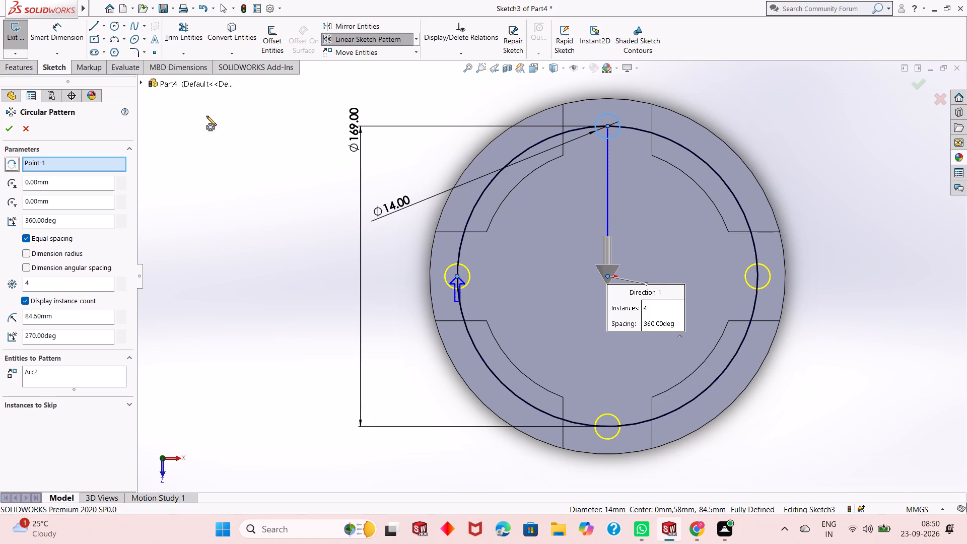
scroll(227, 129, up, 2)
scroll(761, 314, down, 1)
scroll(612, 278, up, 1)
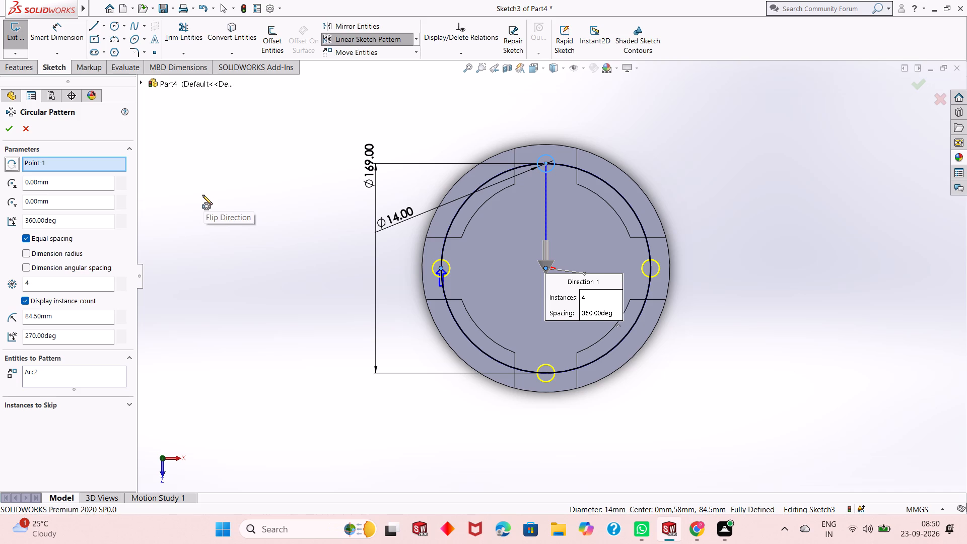
click(12, 132)
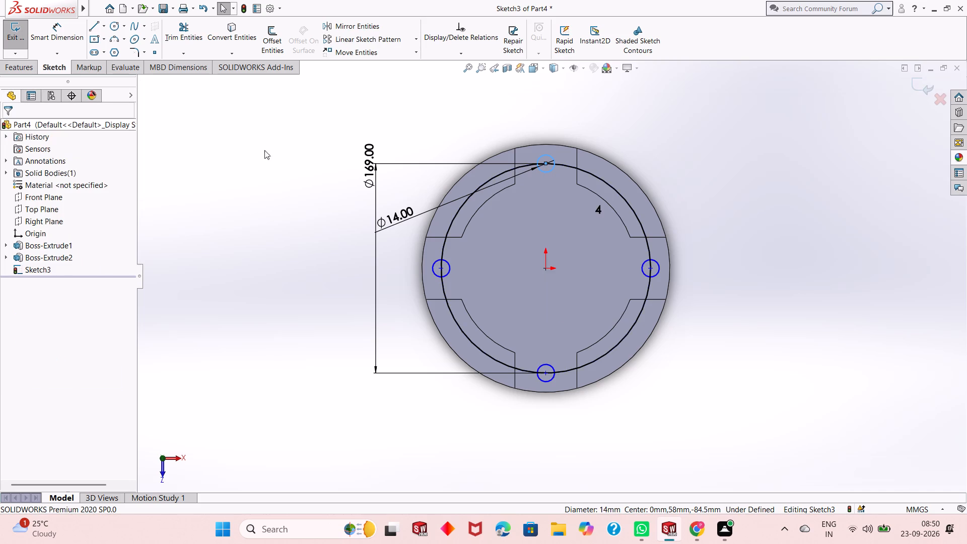
Delete the 169 mm reference circle from the sketch together with its dimension.
click(599, 176)
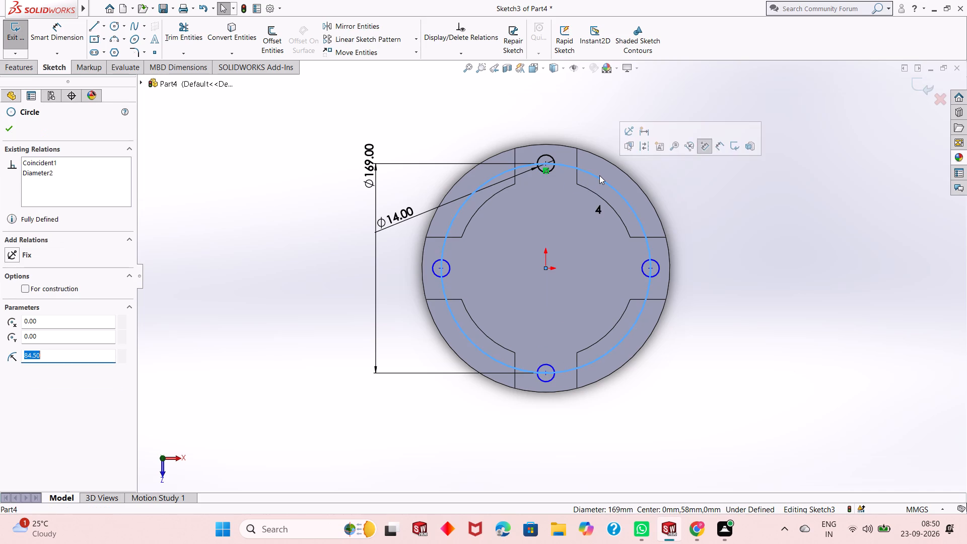
right_click(599, 175)
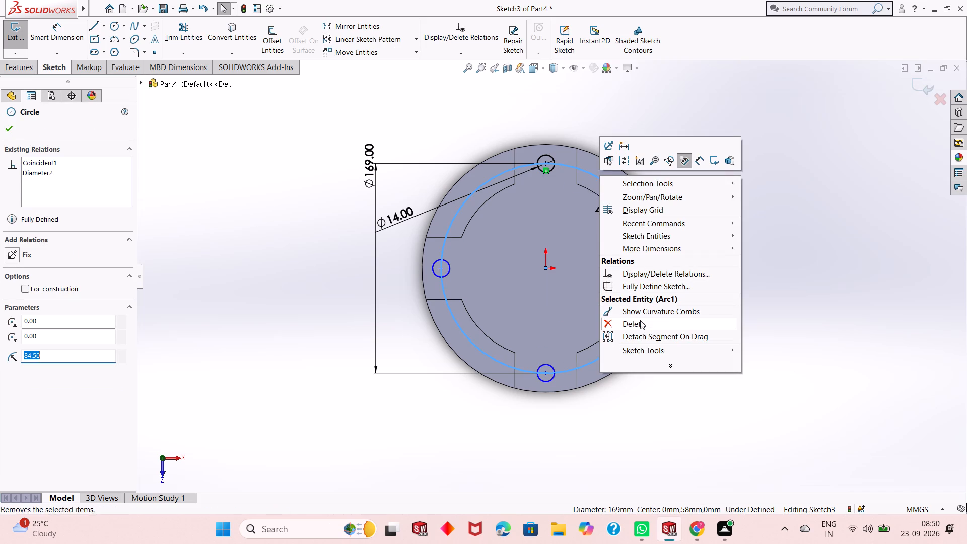
click(640, 320)
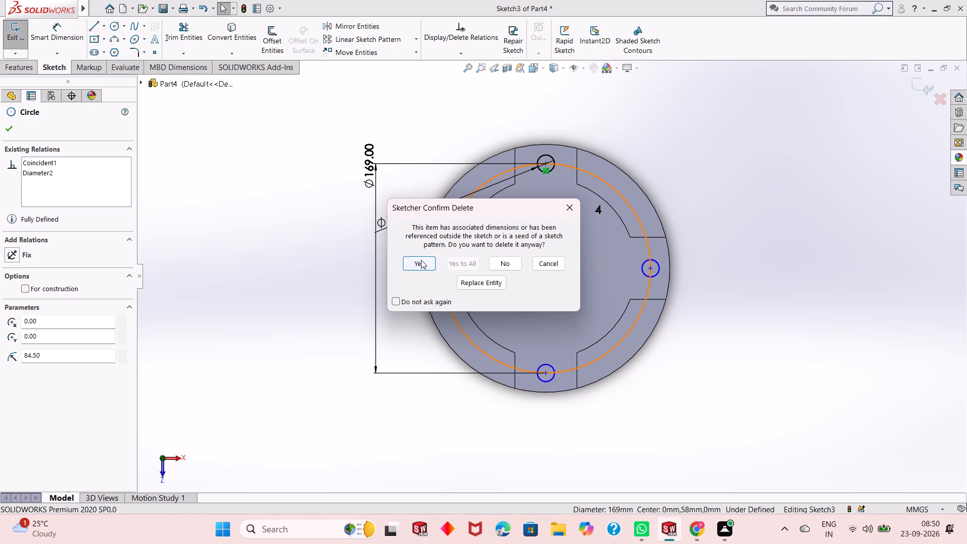
click(421, 260)
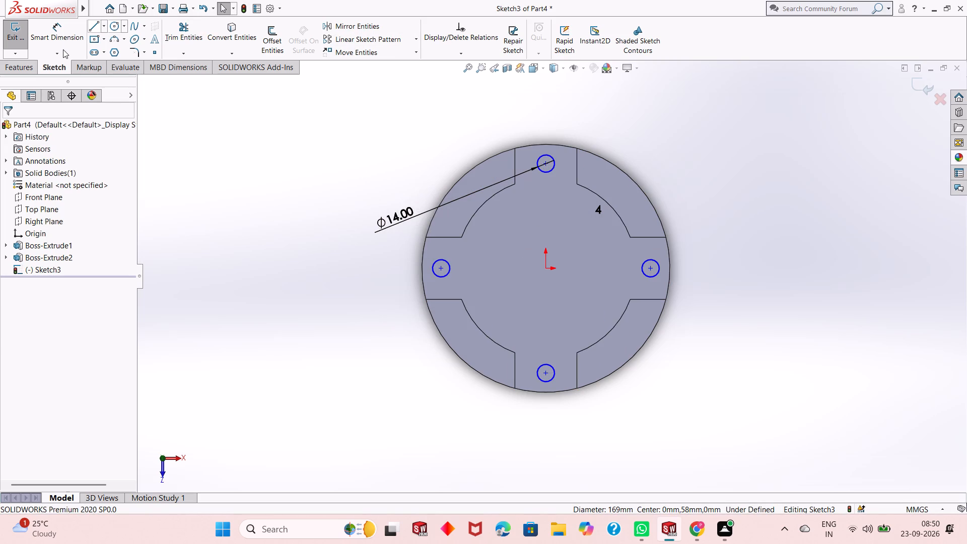
Dimension the uppermost small circle's vertical distance and the leftmost small circle's horizontal distance from their centres to the origin.
click(66, 36)
click(546, 166)
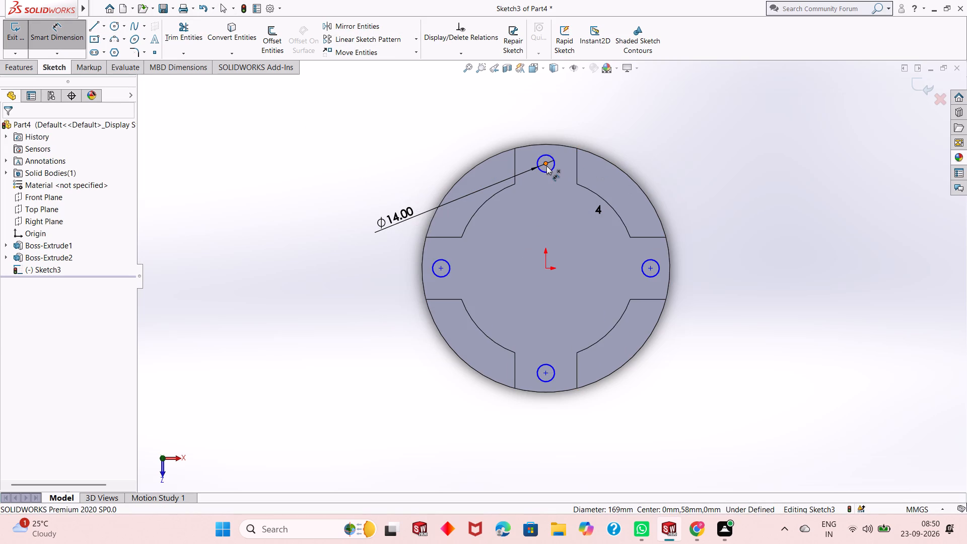
click(547, 269)
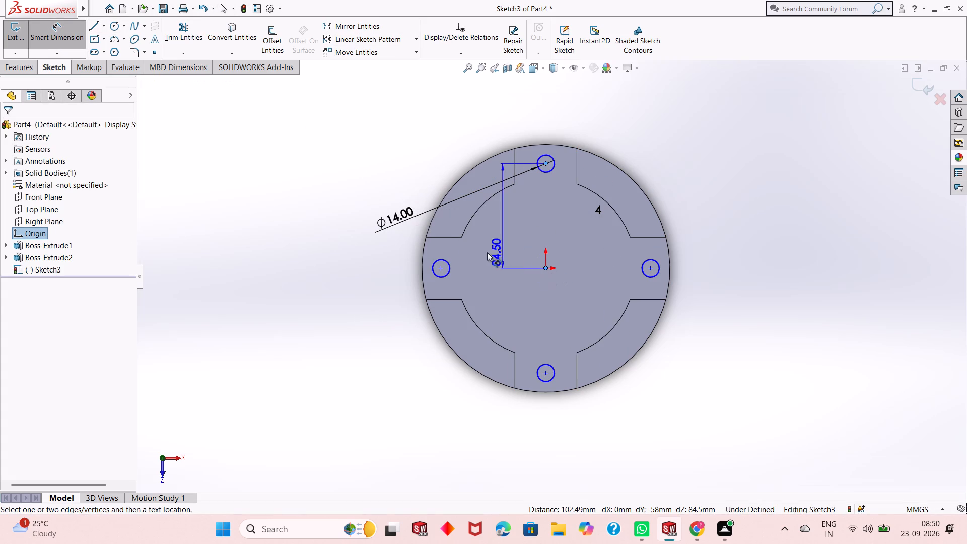
click(366, 252)
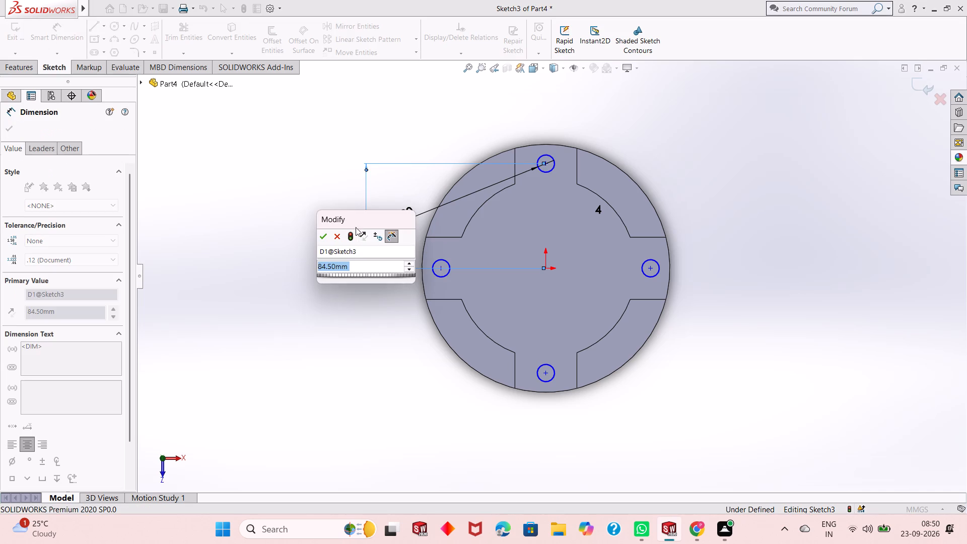
click(321, 241)
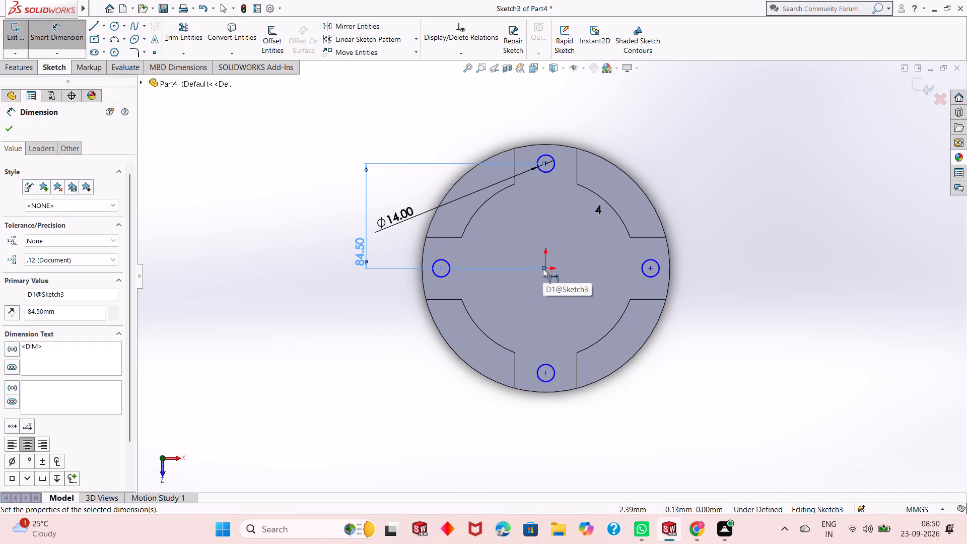
click(442, 270)
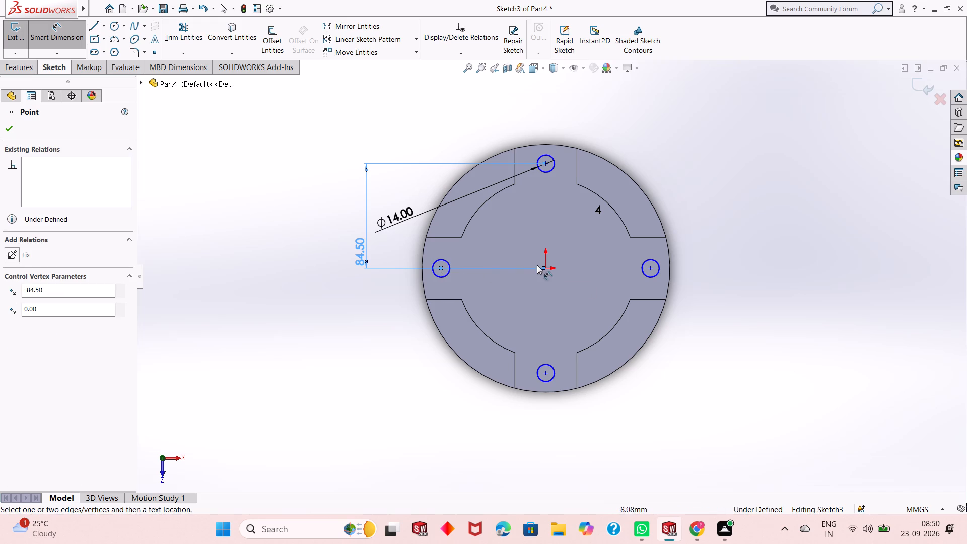
click(544, 271)
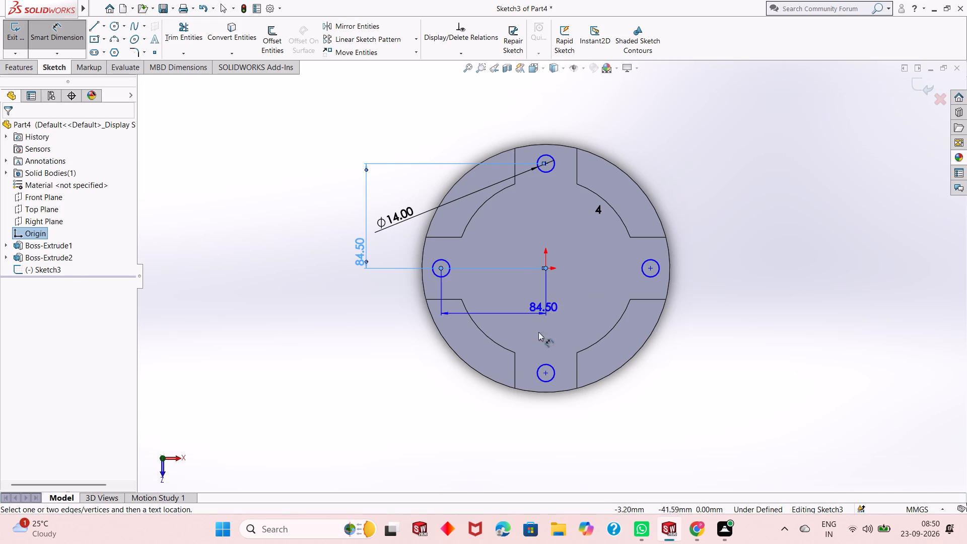
click(512, 419)
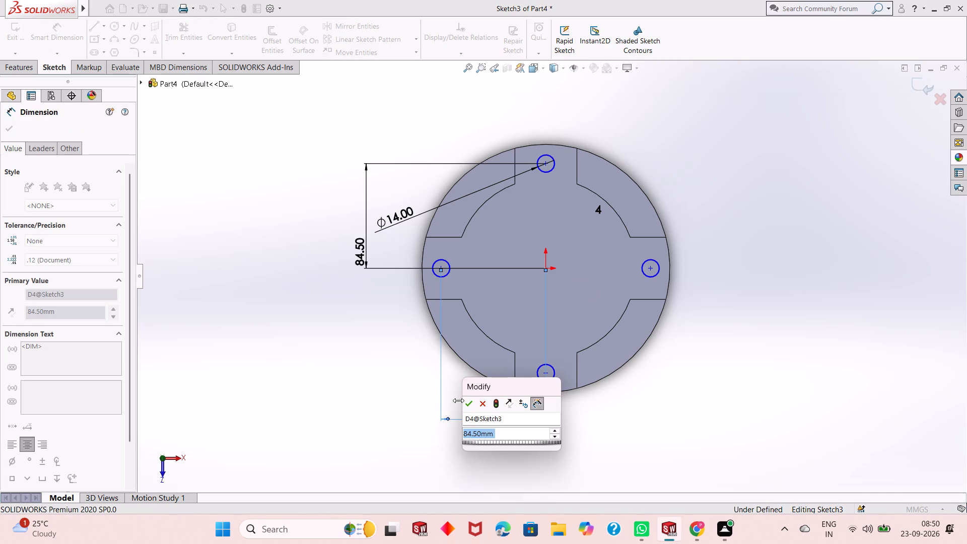
click(470, 405)
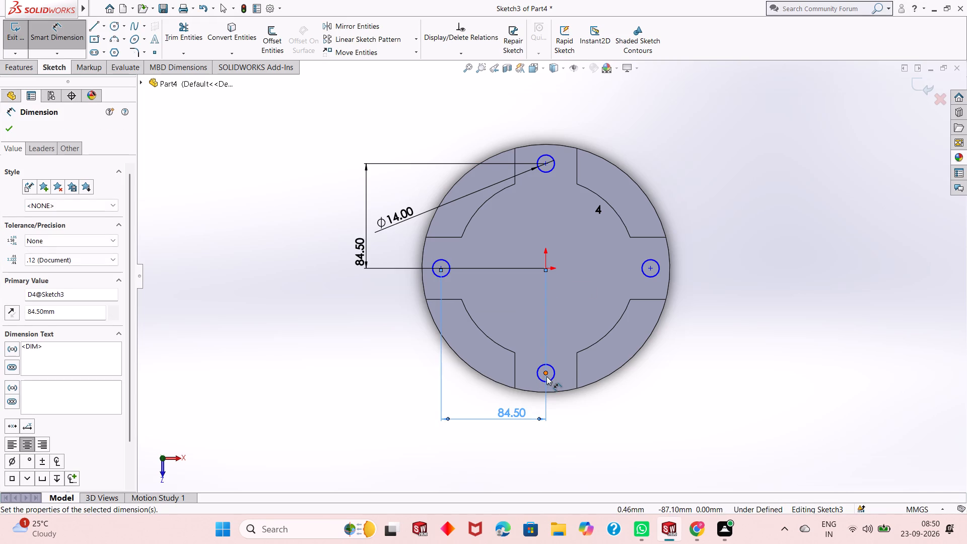
Dimension the vertical distance between the centres of the lowermost and rightmost small circles.
click(546, 374)
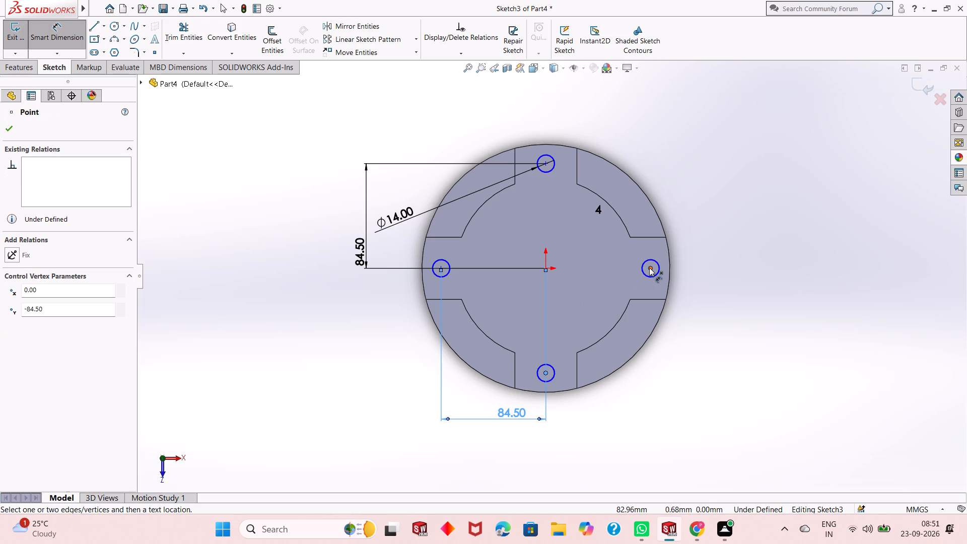
click(649, 267)
click(764, 271)
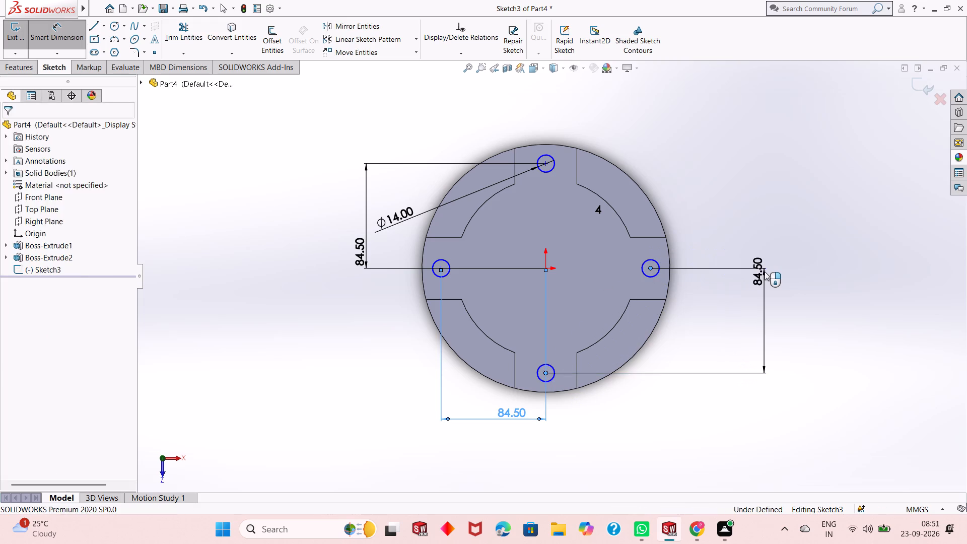
click(720, 254)
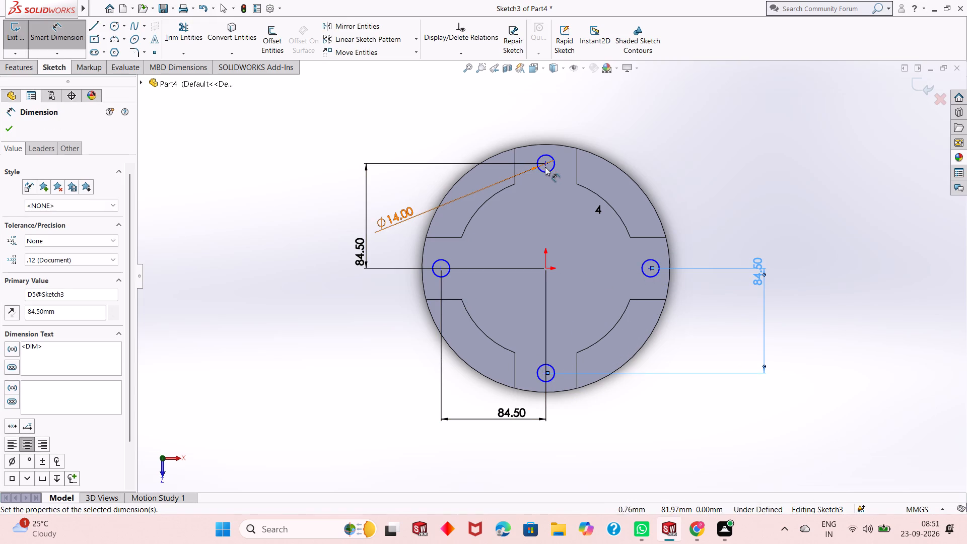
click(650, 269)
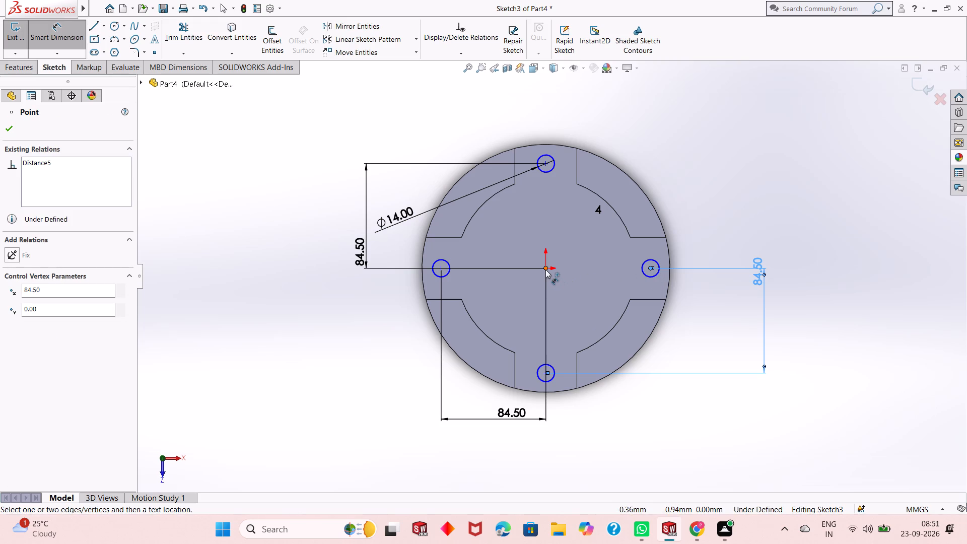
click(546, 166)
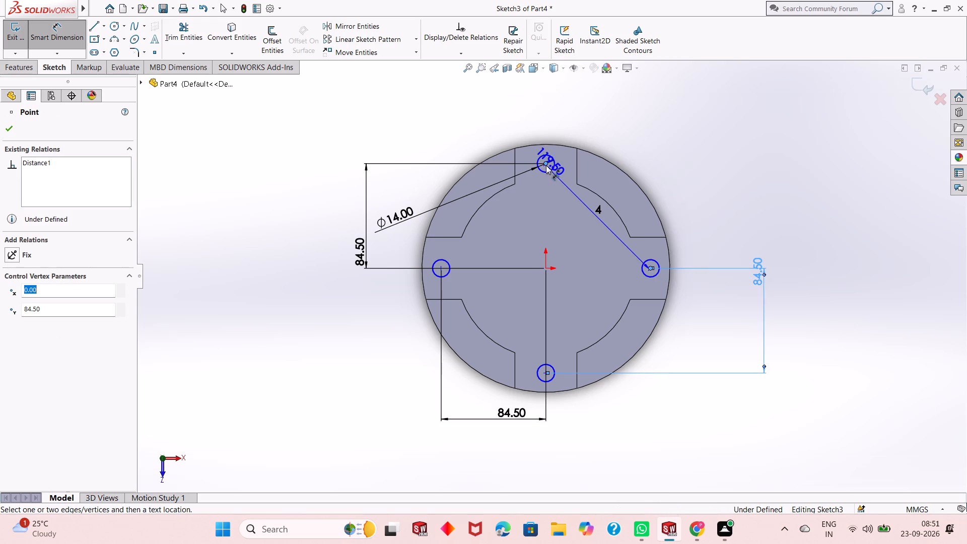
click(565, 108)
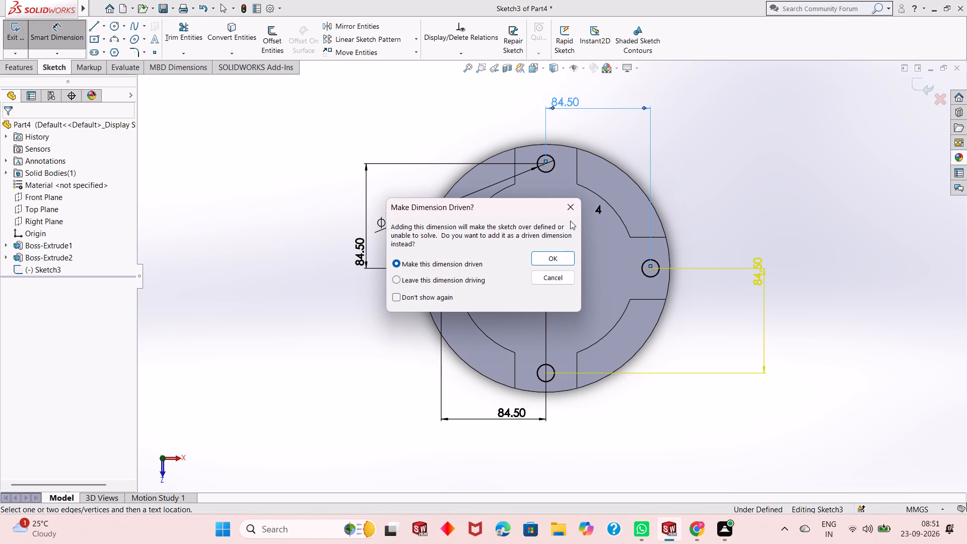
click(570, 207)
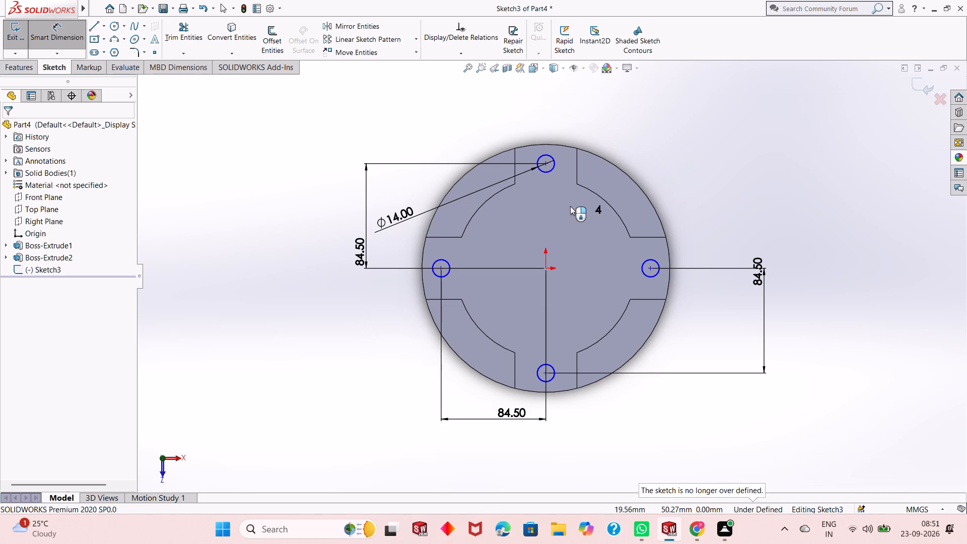
Dimension the rightmost small circle's horizontal distance from its centre to the origin.
click(649, 270)
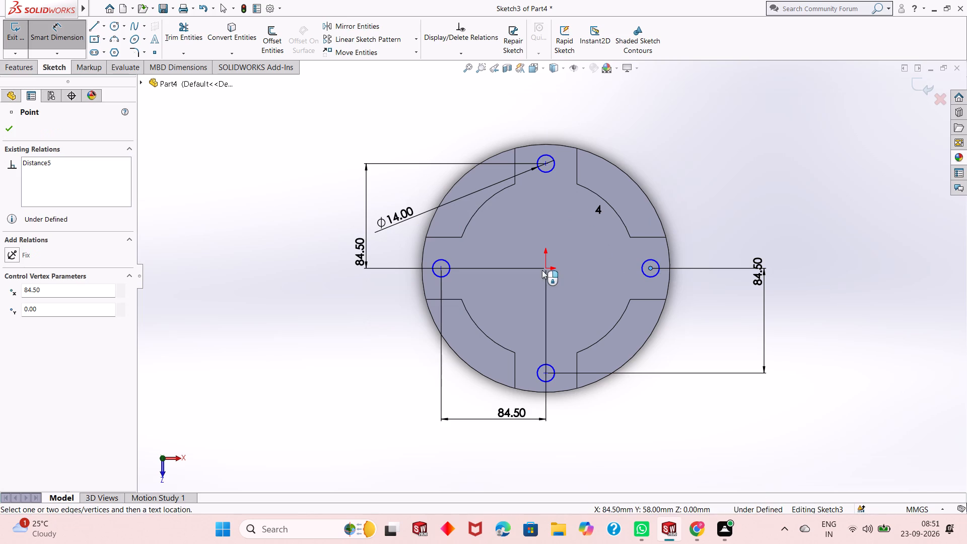
click(544, 270)
click(628, 404)
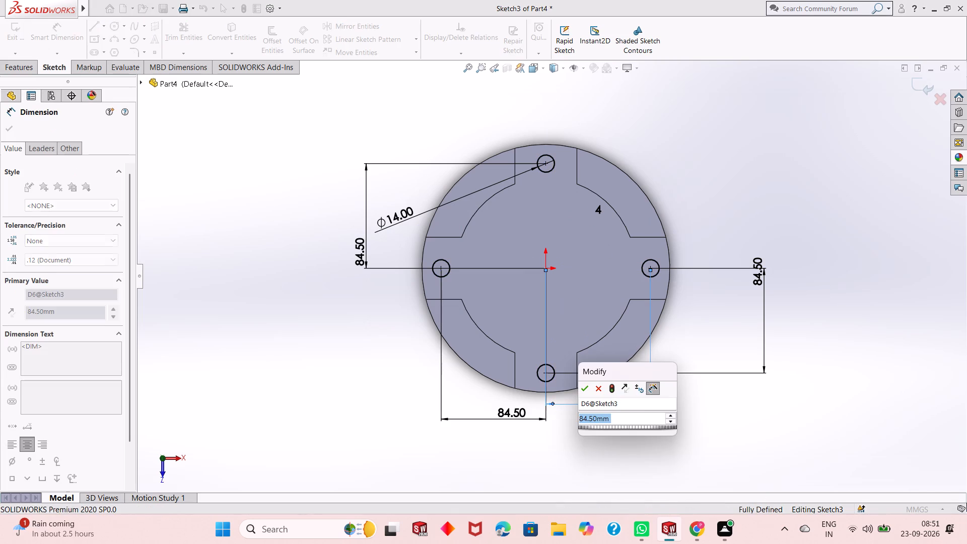
click(586, 388)
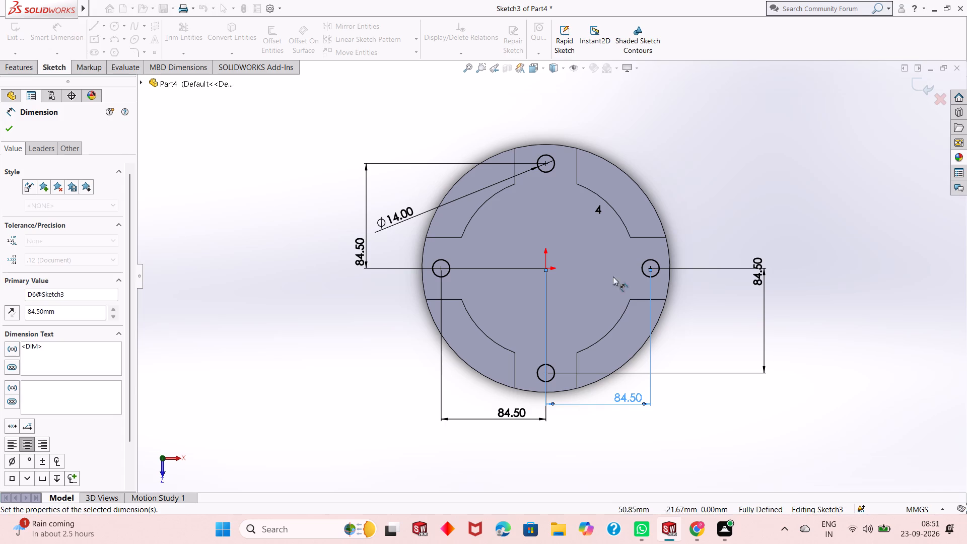
right_click(676, 146)
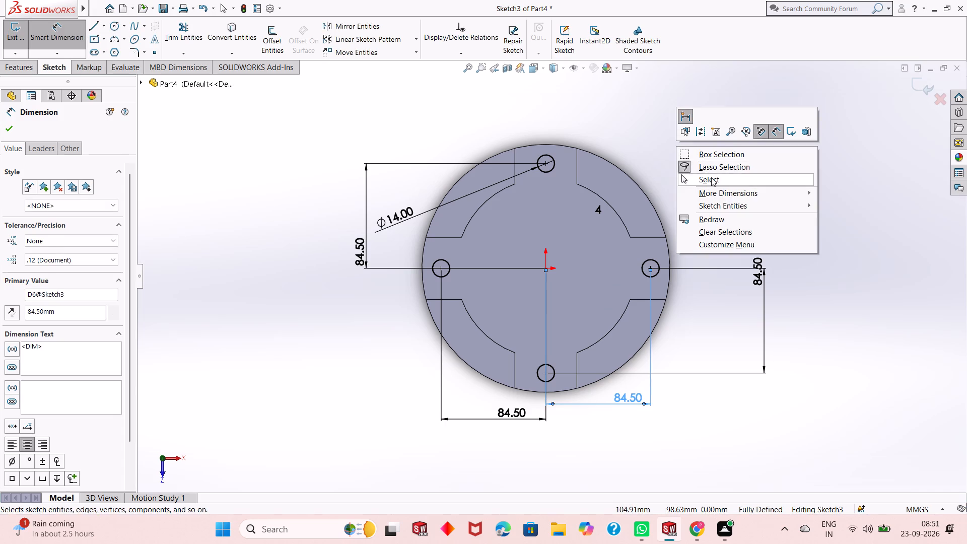
click(711, 177)
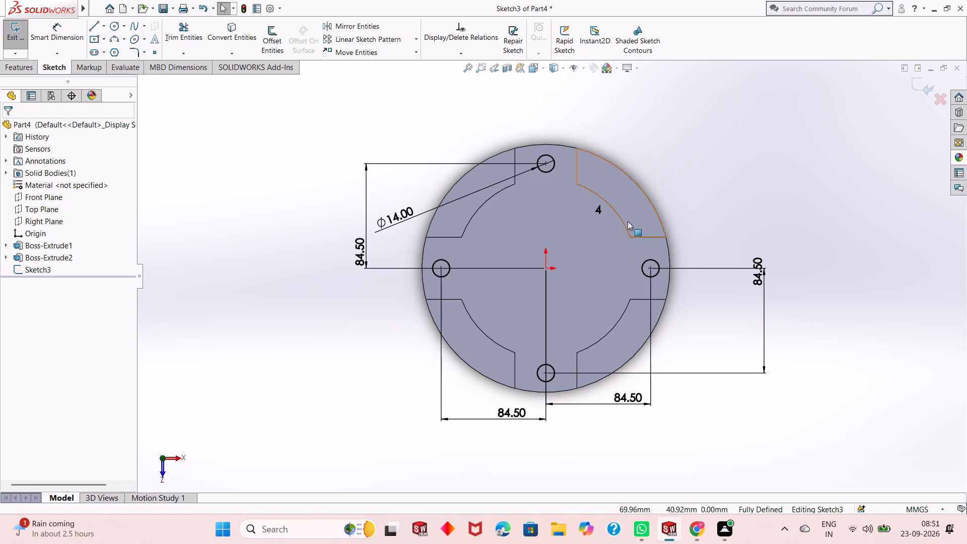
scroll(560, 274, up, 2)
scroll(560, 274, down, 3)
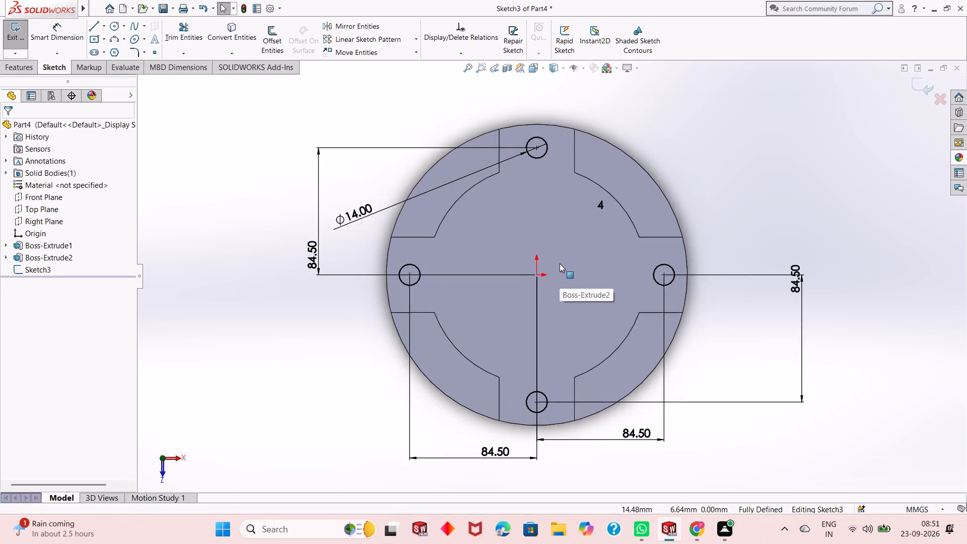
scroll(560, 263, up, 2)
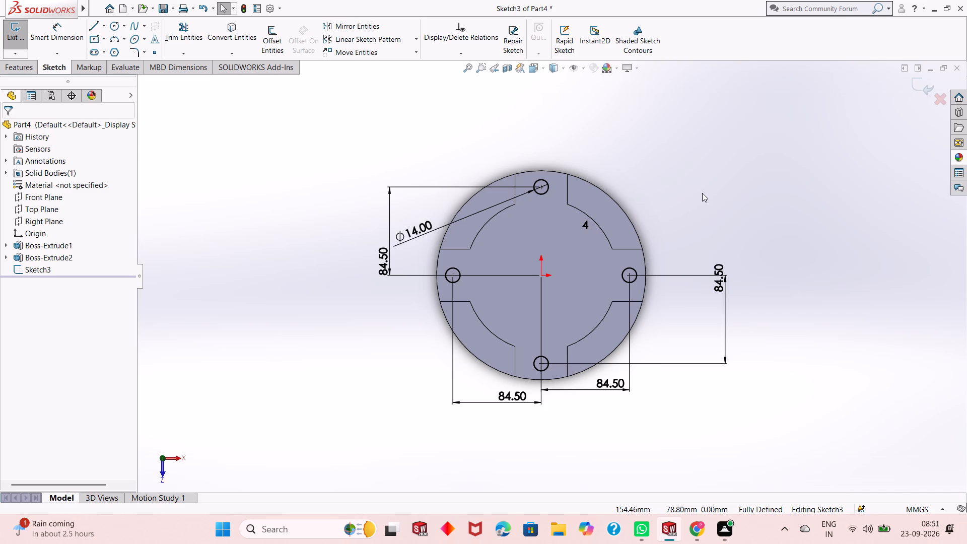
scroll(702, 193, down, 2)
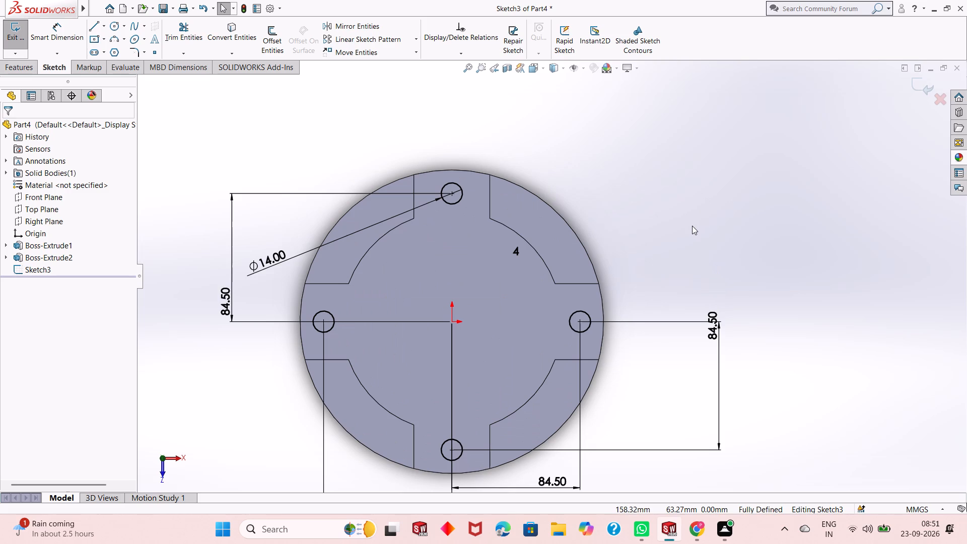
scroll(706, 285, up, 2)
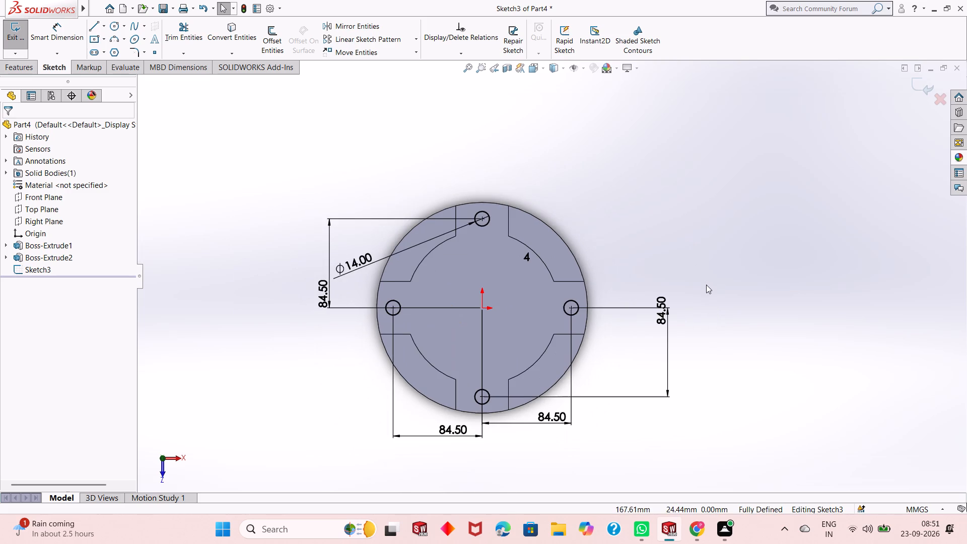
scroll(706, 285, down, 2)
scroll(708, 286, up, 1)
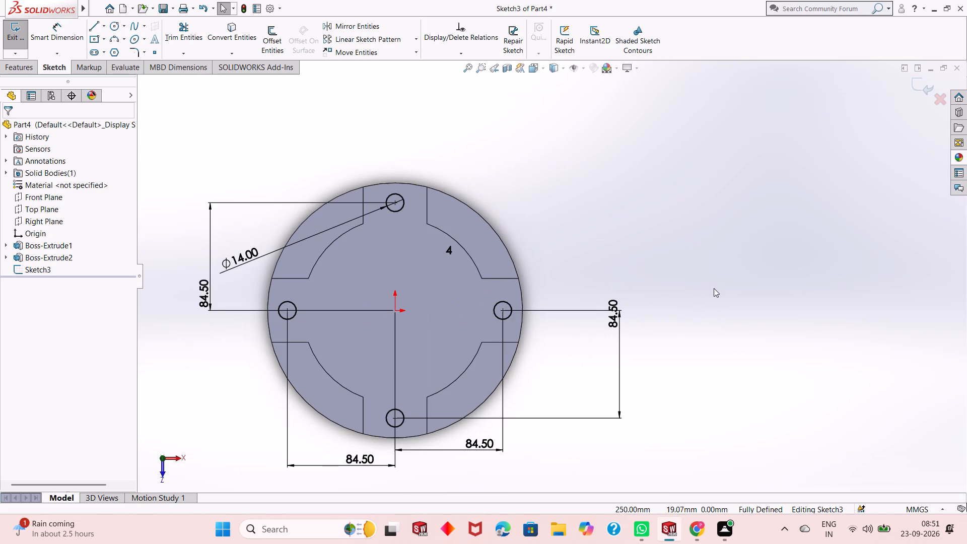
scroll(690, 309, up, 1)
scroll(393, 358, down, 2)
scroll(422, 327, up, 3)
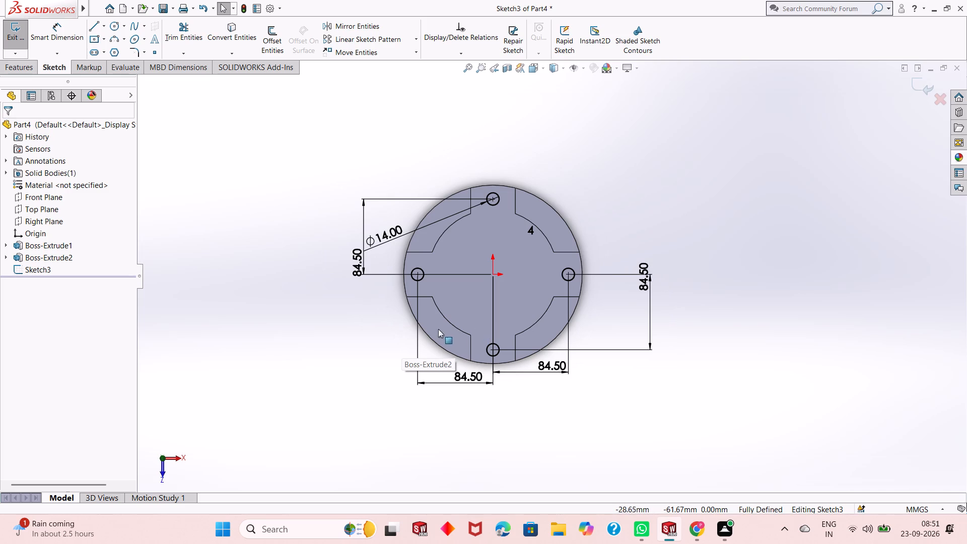
Cut-extrude the four 14 mm circles into the cross-shaped boss as blind holes 8 mm deep.
scroll(498, 277, down, 4)
middle_drag(538, 328, 545, 255)
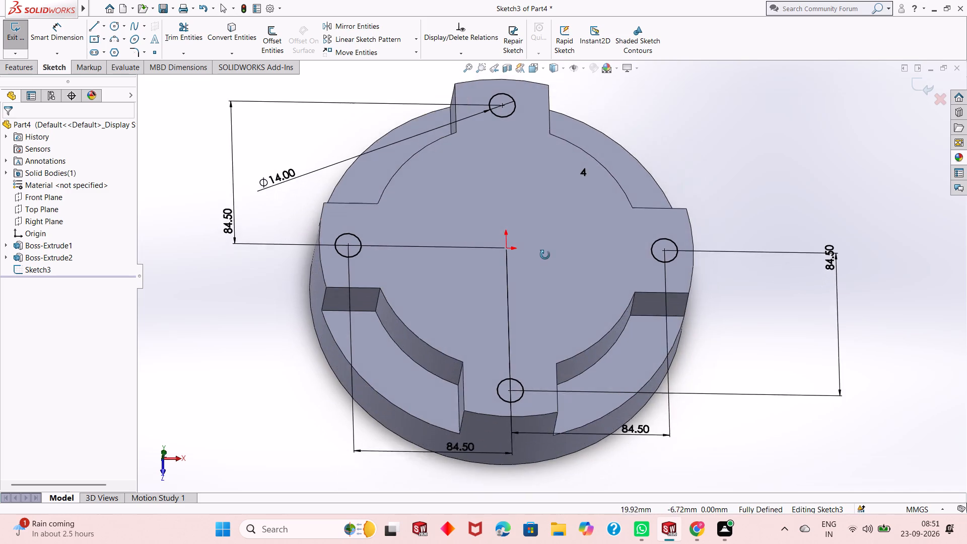
middle_drag(545, 255, 547, 245)
scroll(547, 244, up, 1)
scroll(581, 164, down, 2)
scroll(513, 324, up, 1)
middle_drag(513, 324, 516, 303)
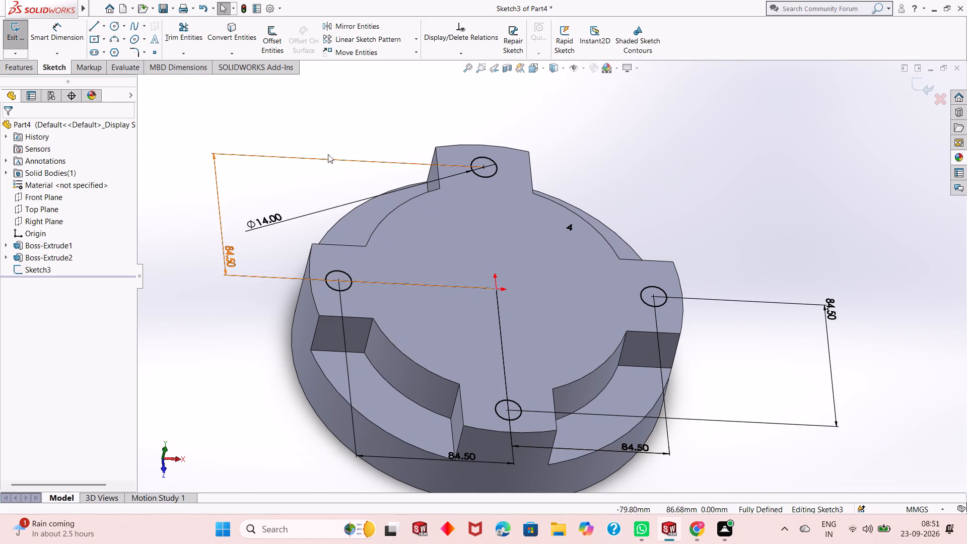
click(26, 69)
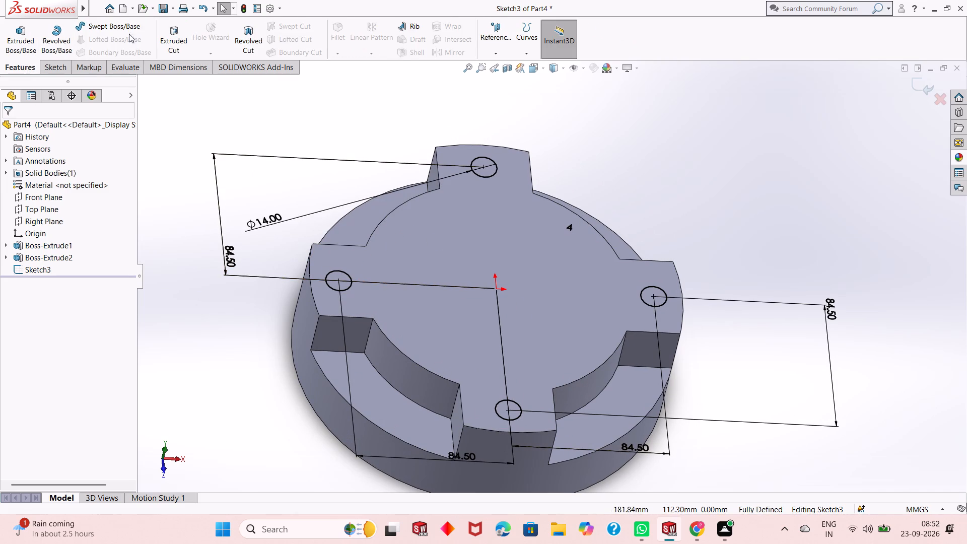
click(182, 38)
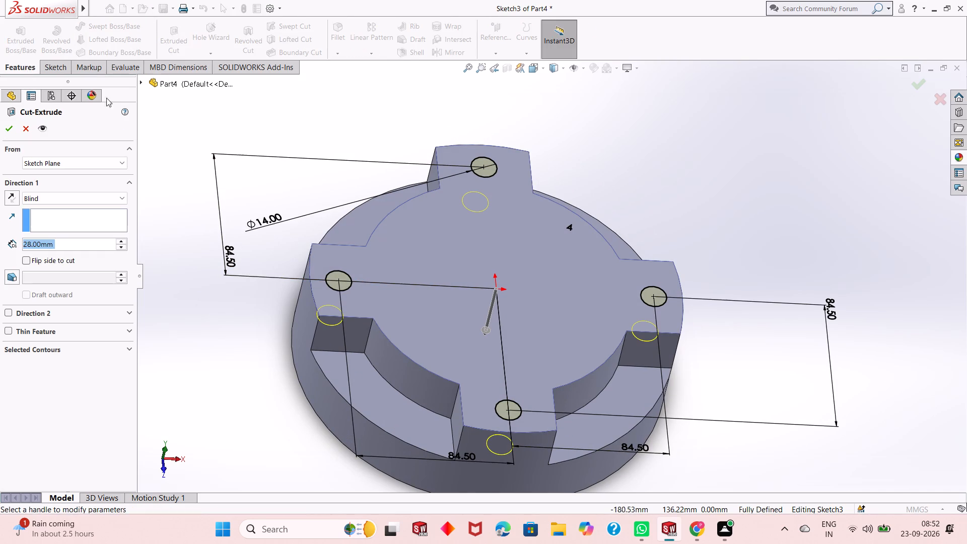
key(8)
key(Return)
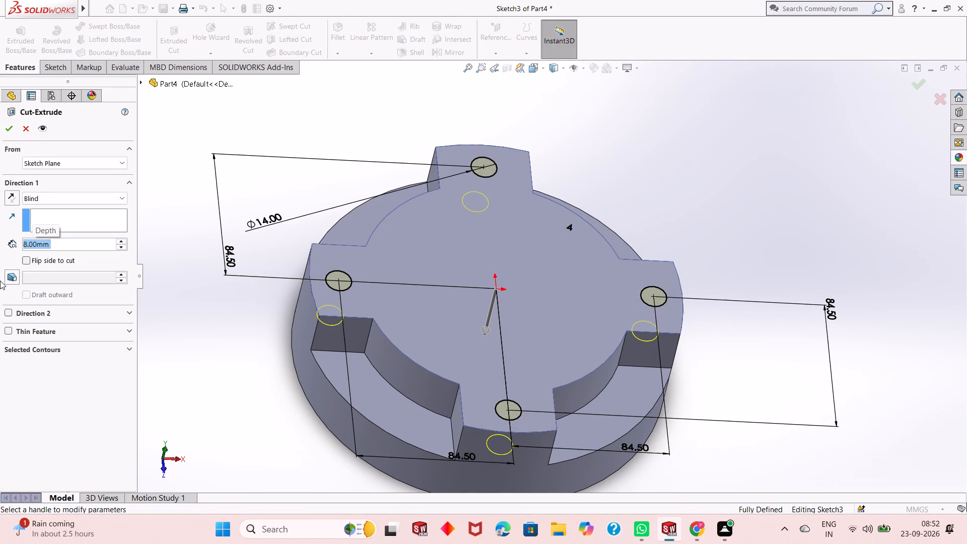
click(7, 132)
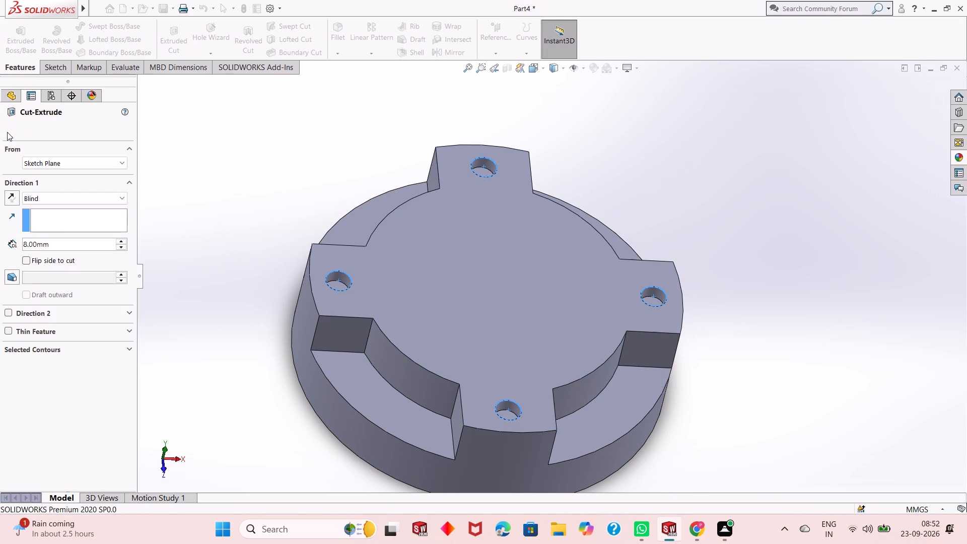
click(241, 191)
Start a new sketch on the floor of the rightmost 14 mm hole, viewed from straight above.
scroll(521, 425, up, 1)
middle_drag(521, 426, 520, 365)
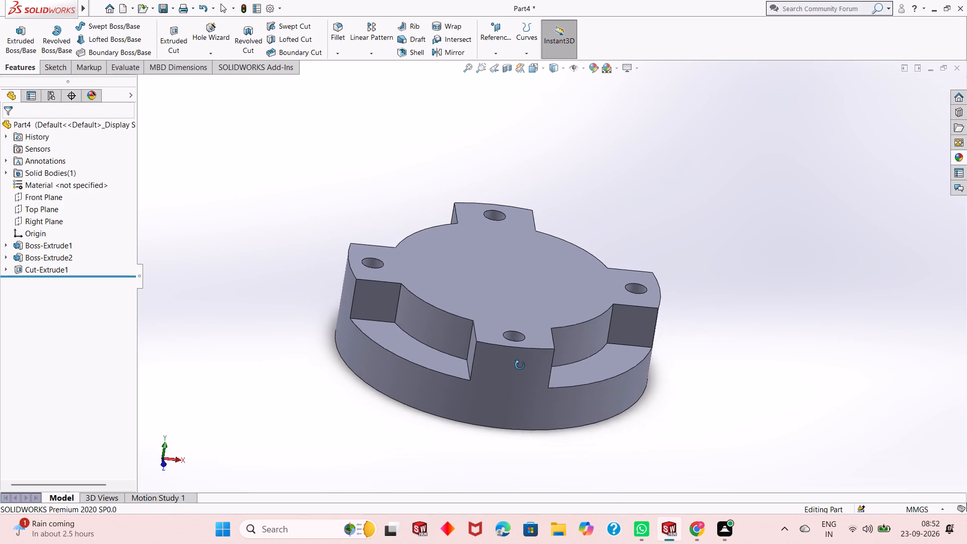
middle_drag(520, 365, 485, 473)
scroll(485, 473, up, 1)
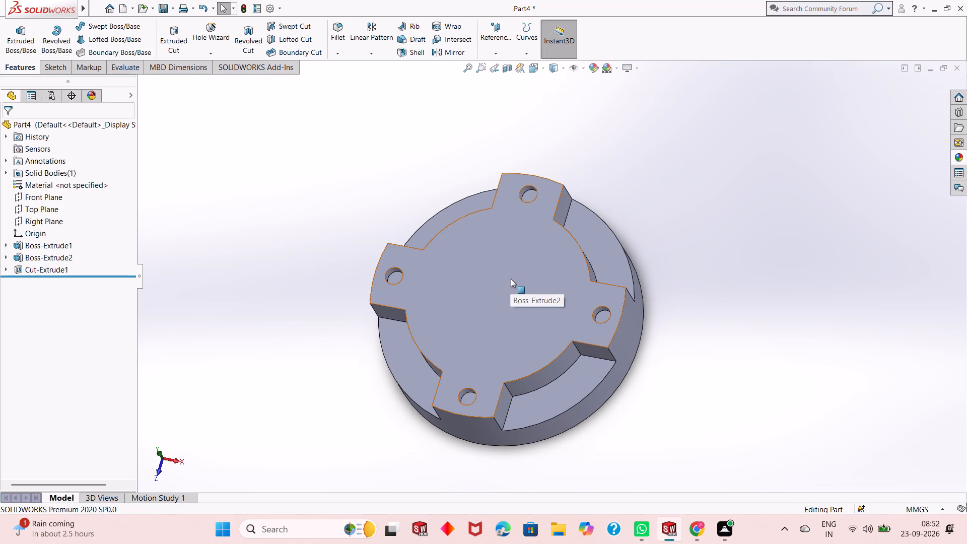
key(ctrl+8)
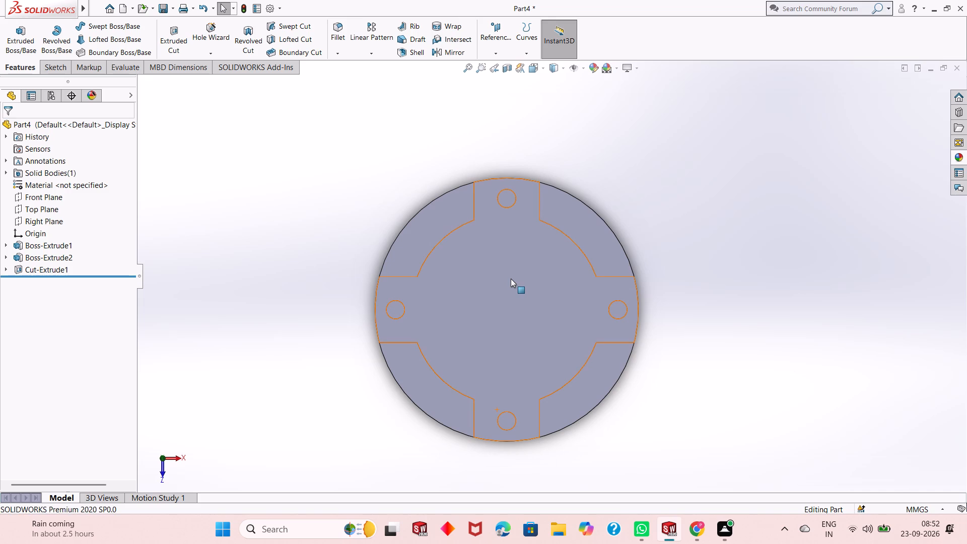
click(619, 313)
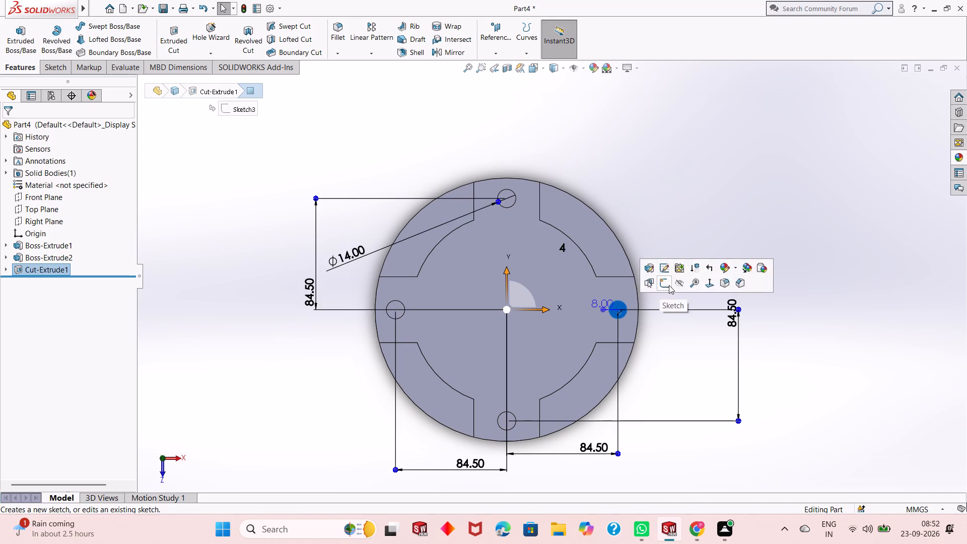
click(669, 285)
key(Escape)
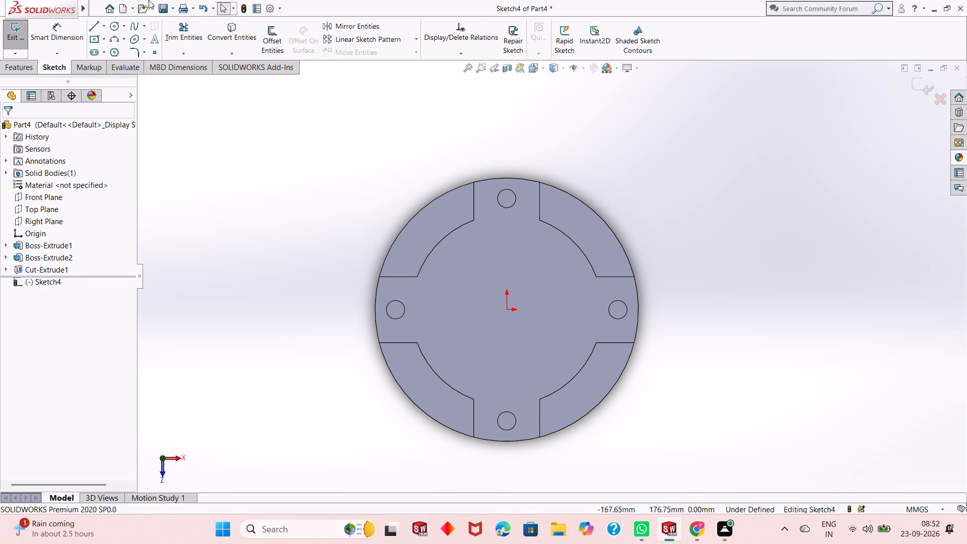
Sketch a circle about 7.5 mm in diameter centred in the uppermost 14 mm hole.
click(115, 27)
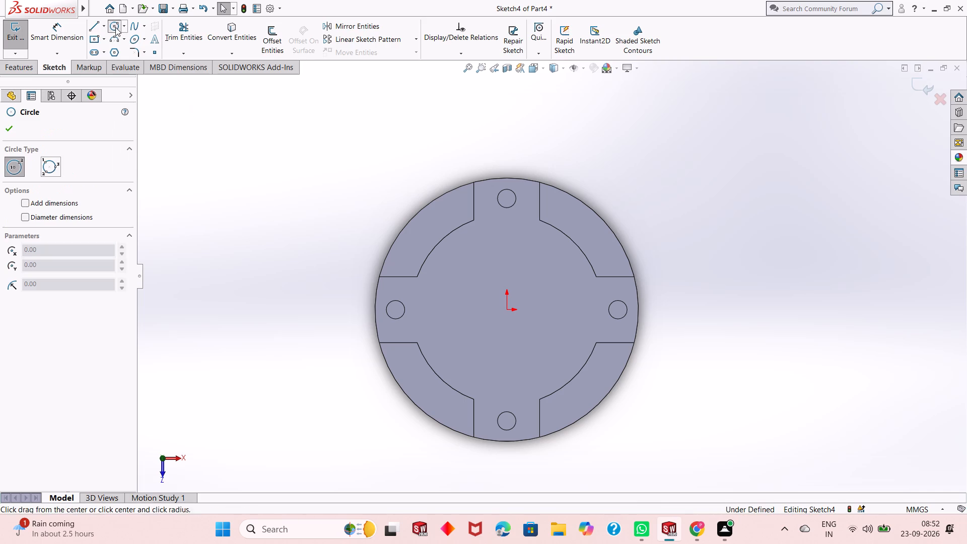
click(508, 199)
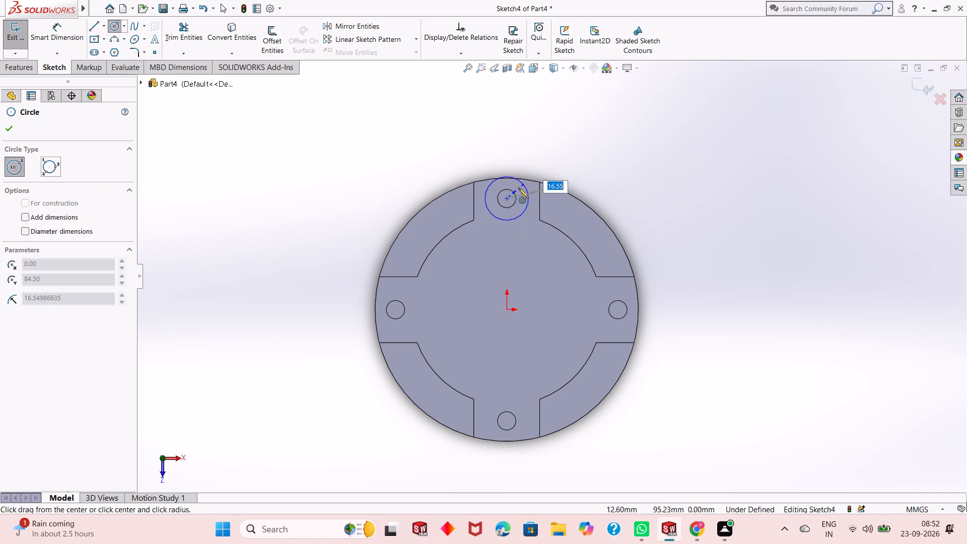
click(511, 196)
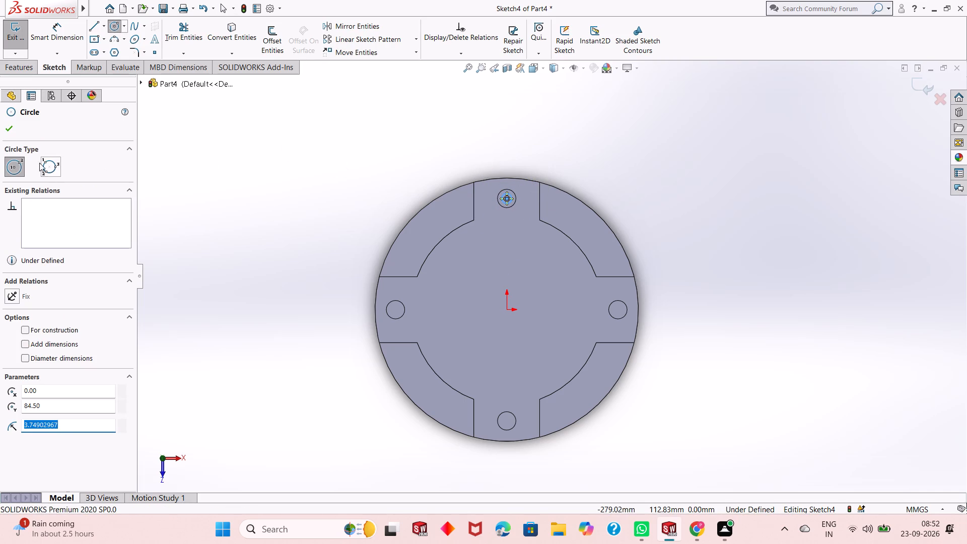
click(9, 128)
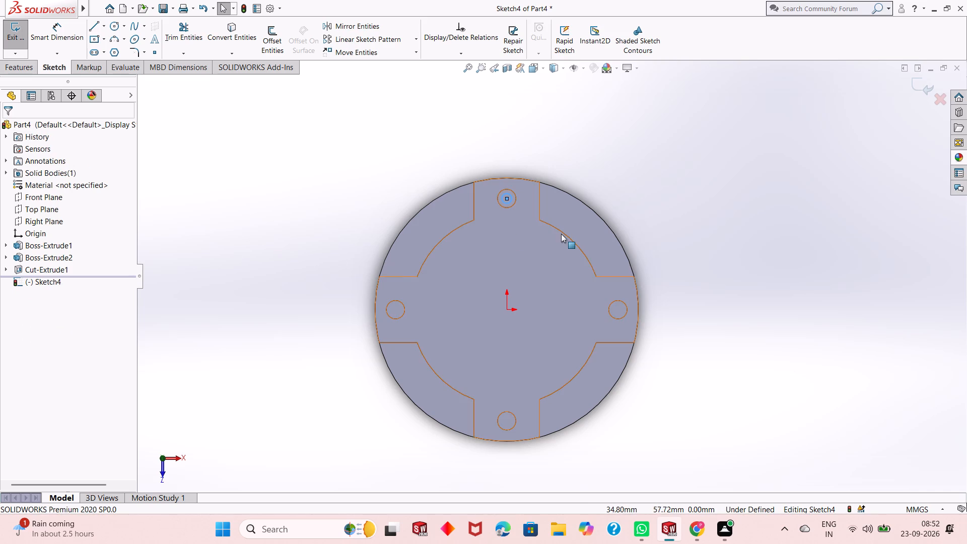
click(637, 196)
Set the diameter of the small circle in the uppermost 14 mm hole to 8.50 mm.
scroll(507, 201, down, 2)
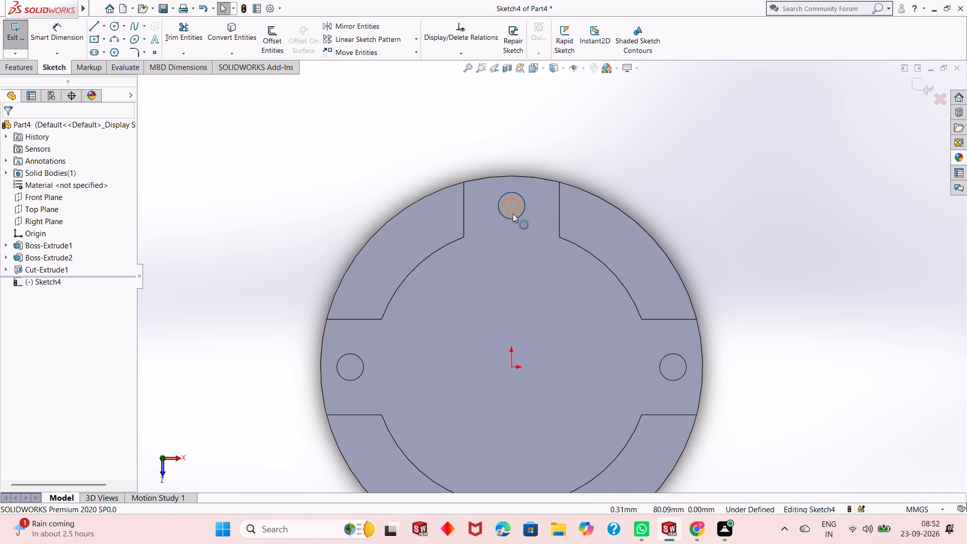
click(54, 36)
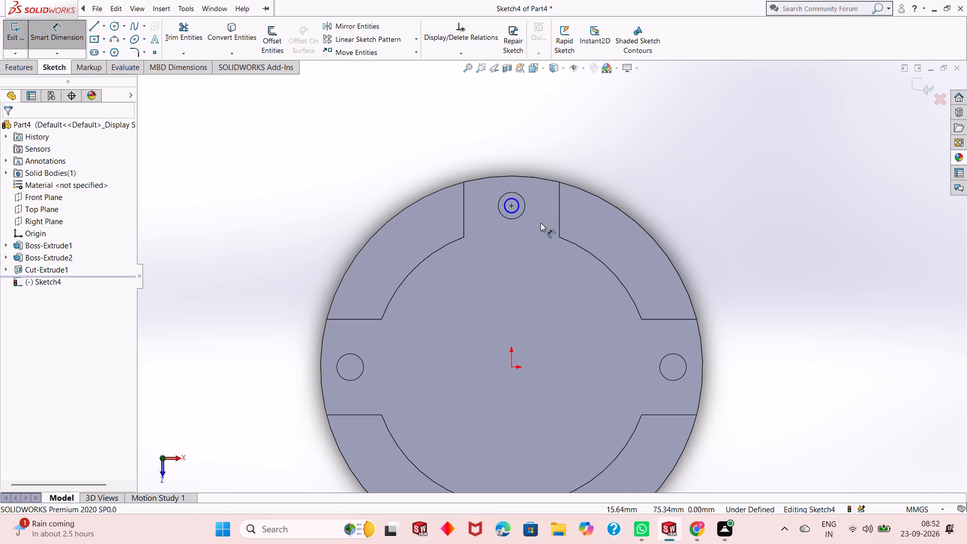
click(517, 213)
click(227, 230)
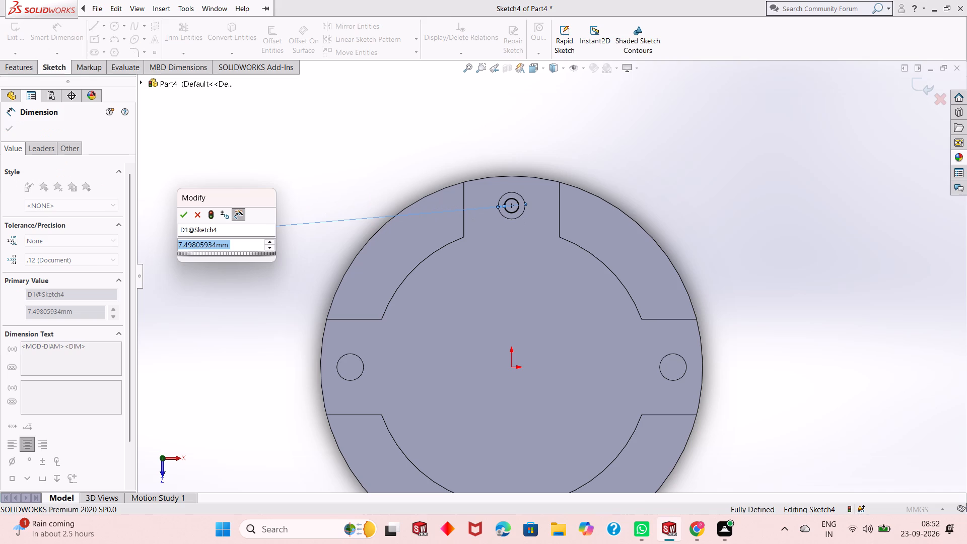
text(8.50)
key(Return)
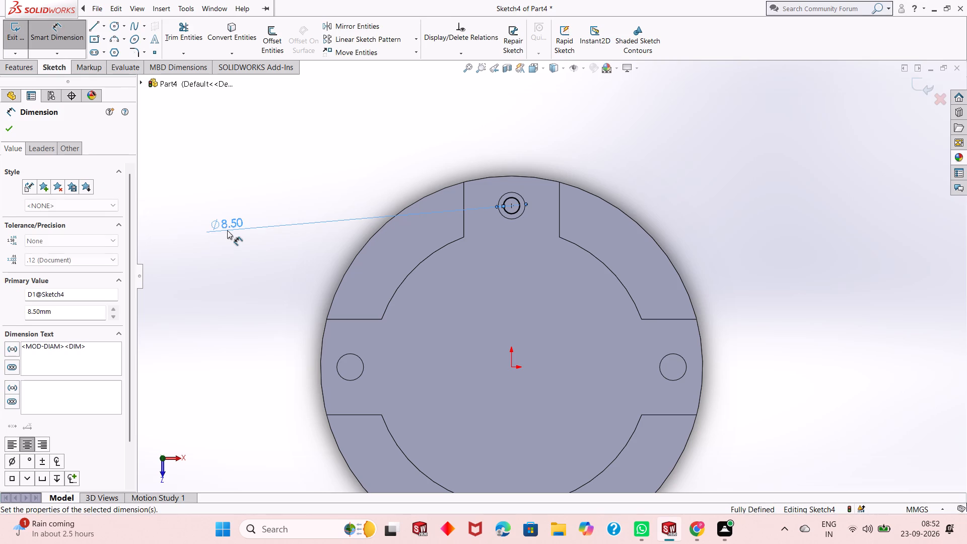
click(4, 135)
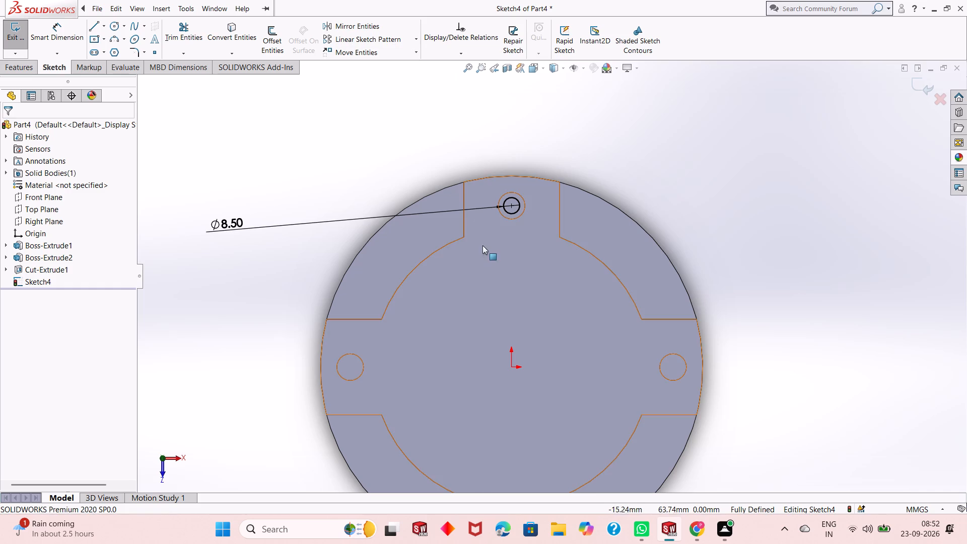
Circular-pattern the 8.50 mm circle about the origin as 4 equally spaced instances over 360 degrees.
click(516, 213)
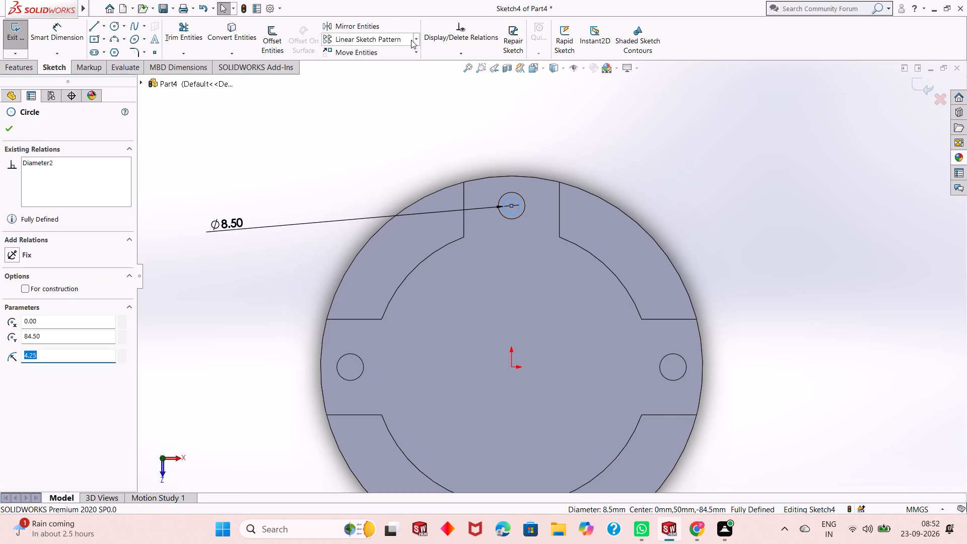
click(417, 38)
click(411, 61)
scroll(475, 274, up, 2)
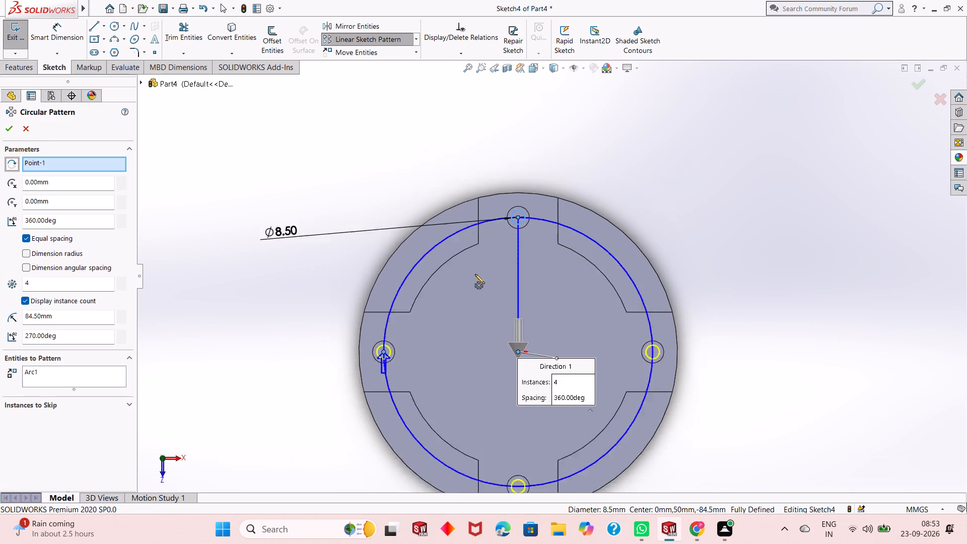
click(7, 128)
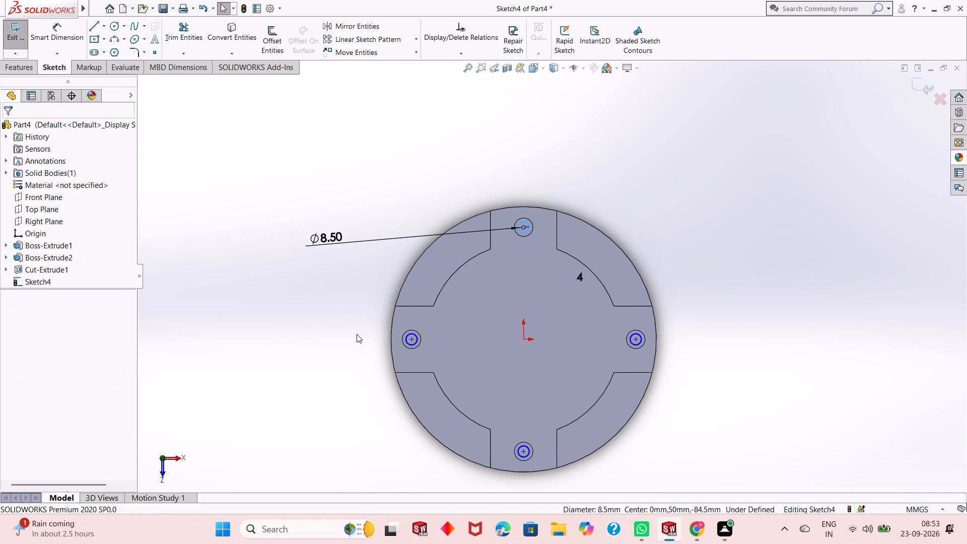
middle_click(504, 389)
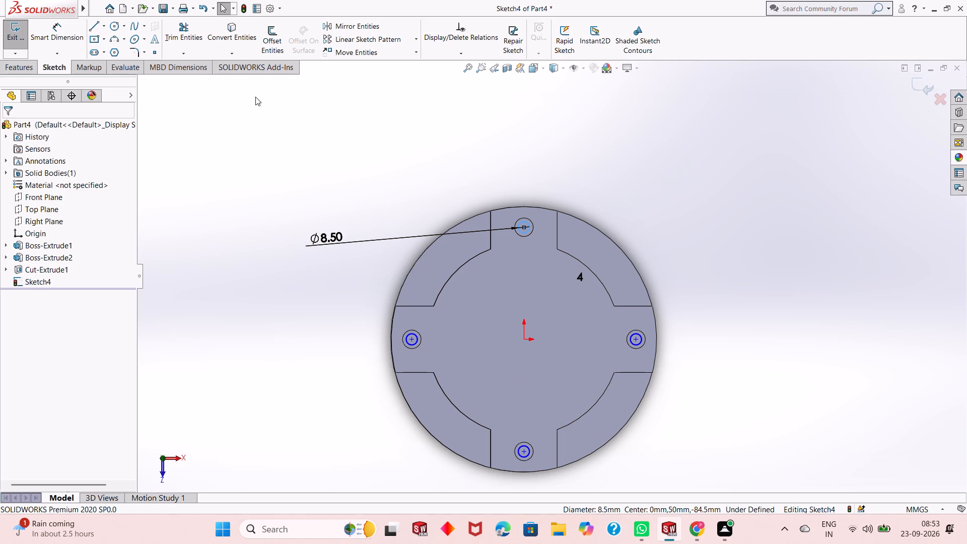
click(252, 161)
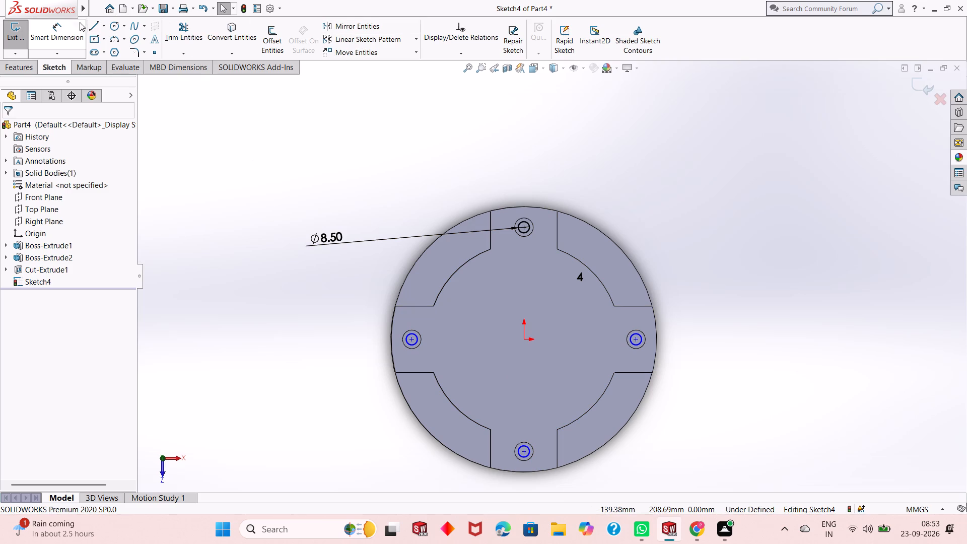
Dimension the horizontal distance from the leftmost small circle's centre to the origin.
click(67, 35)
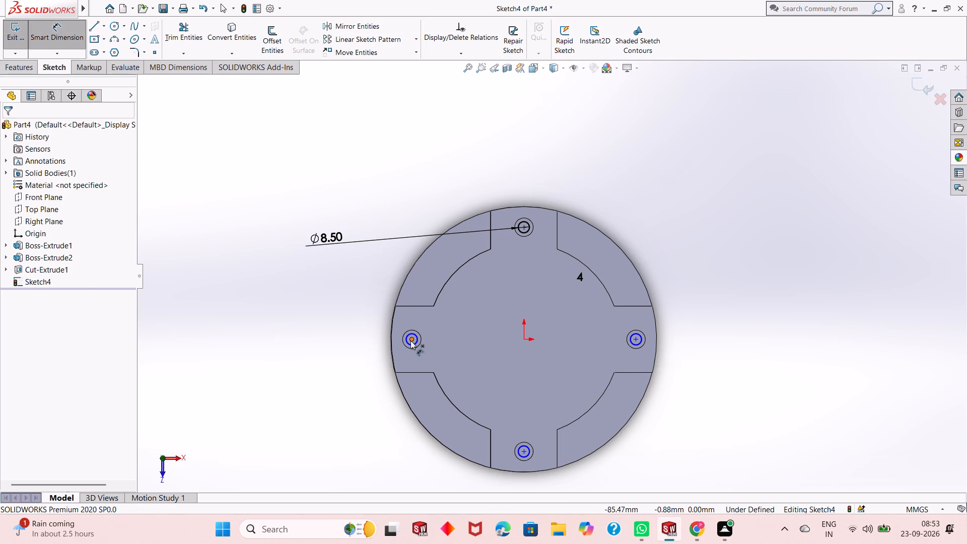
click(410, 341)
click(522, 341)
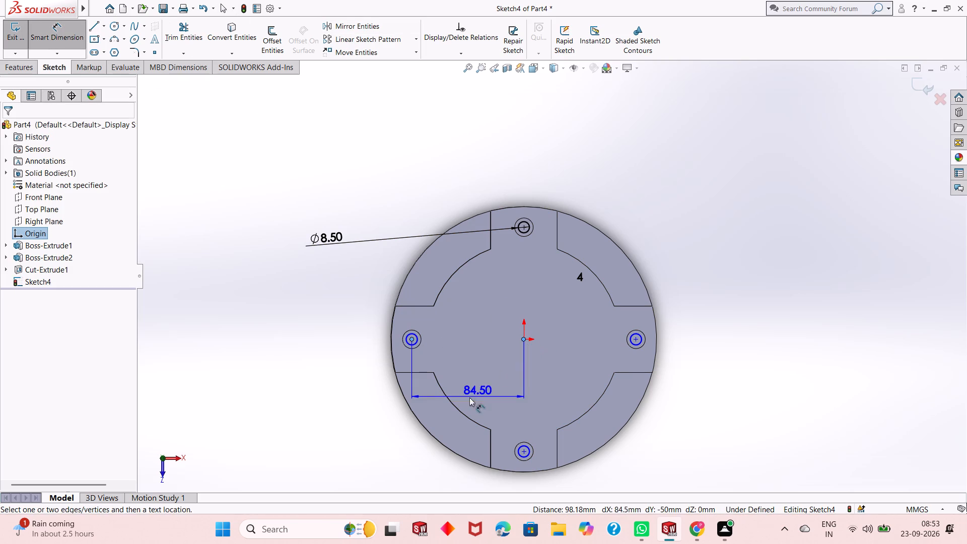
click(376, 465)
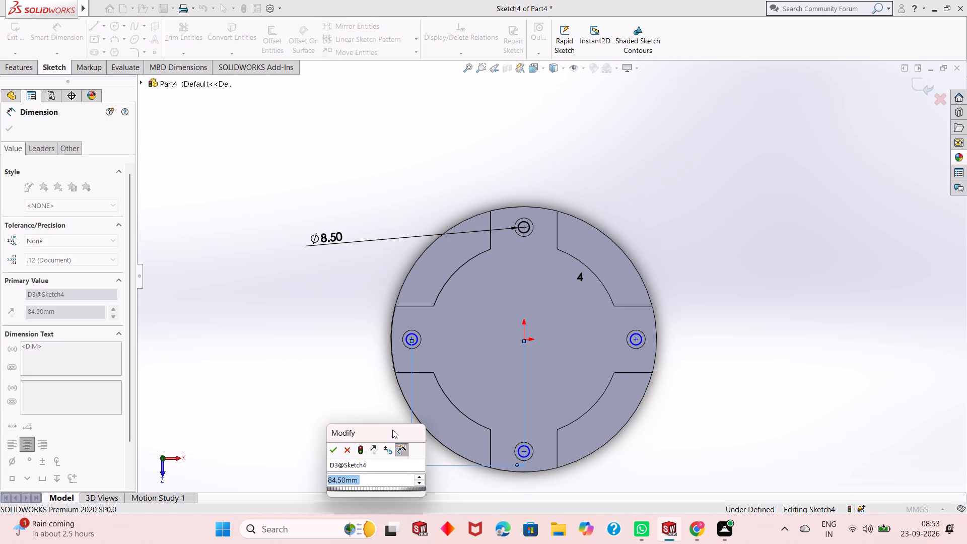
click(333, 447)
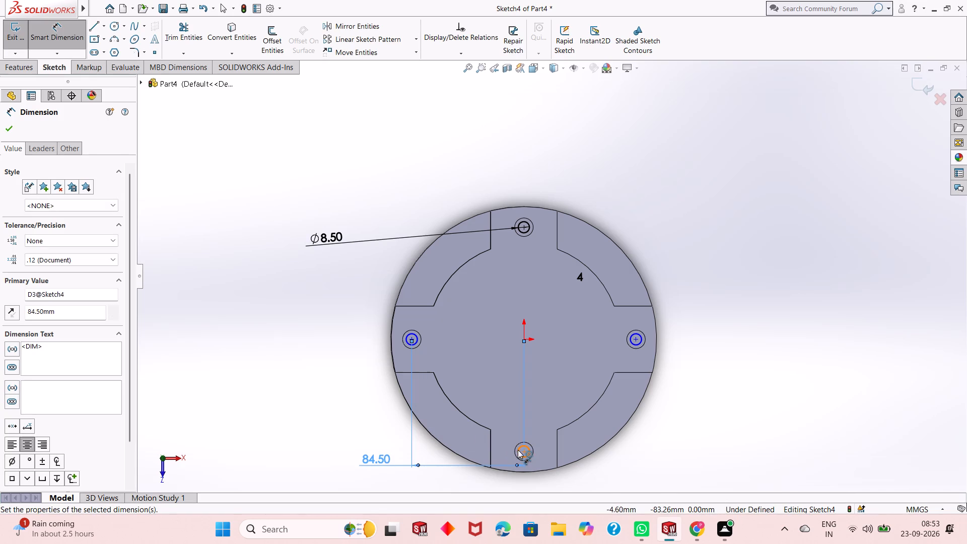
Dimension the vertical distance from the lowermost small circle's centre to the origin.
click(522, 451)
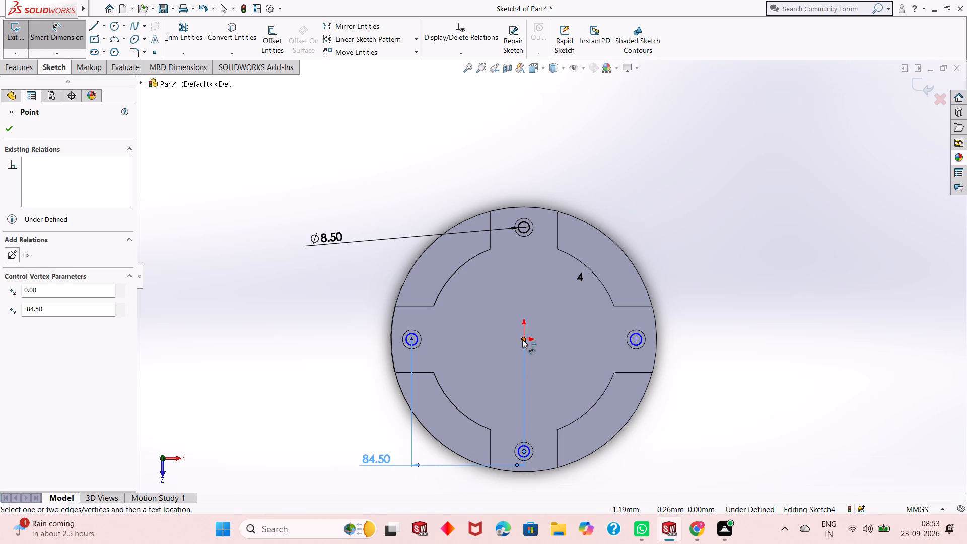
click(522, 339)
click(718, 354)
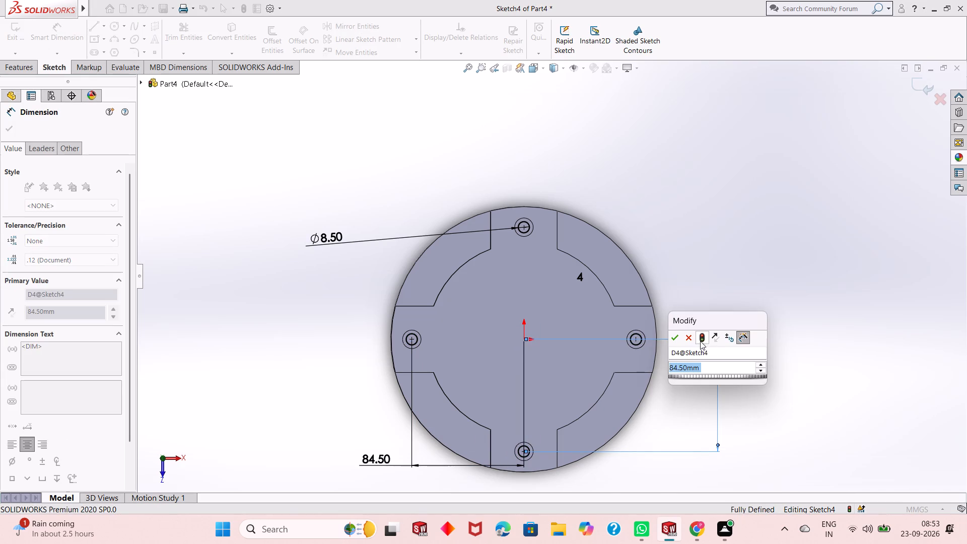
click(673, 336)
scroll(552, 388, up, 1)
right_click(695, 267)
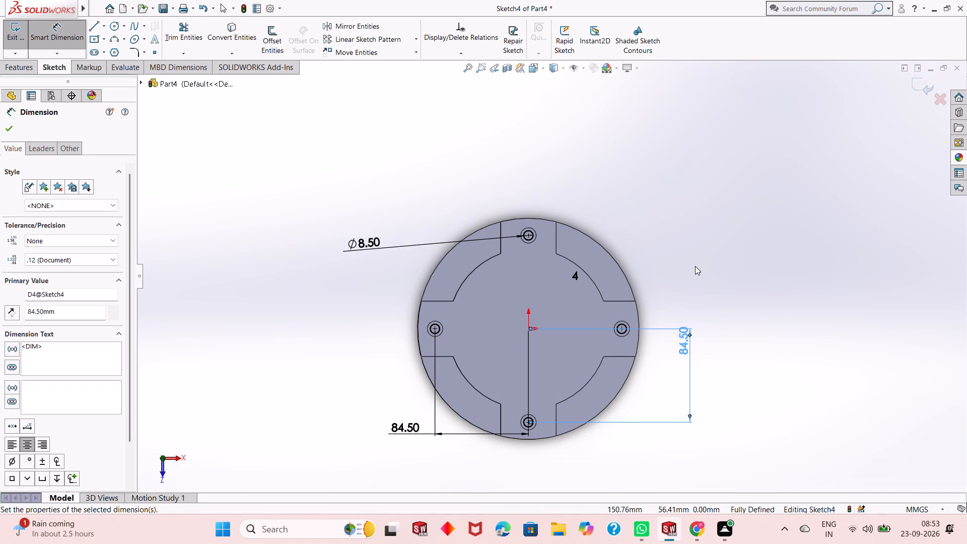
click(717, 302)
Cut-extrude the four 8.50 mm circles down from the 14 mm hole floors as blind holes 50 mm deep.
scroll(573, 319, down, 2)
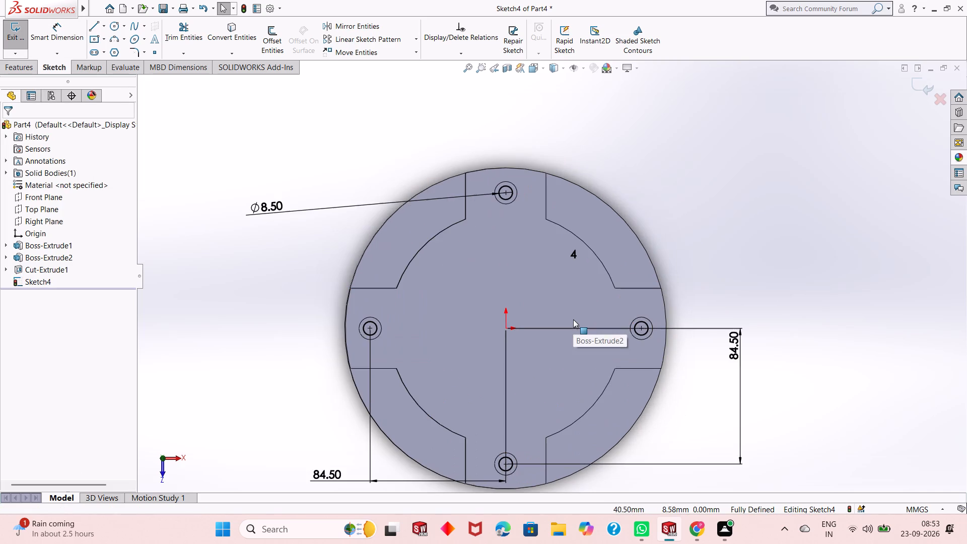
scroll(526, 312, down, 3)
scroll(519, 312, up, 4)
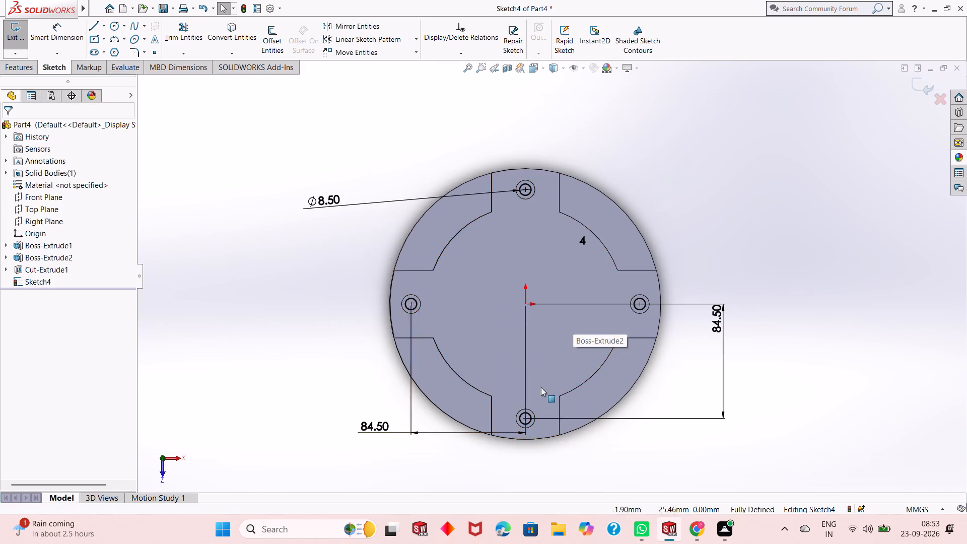
middle_drag(559, 429, 574, 293)
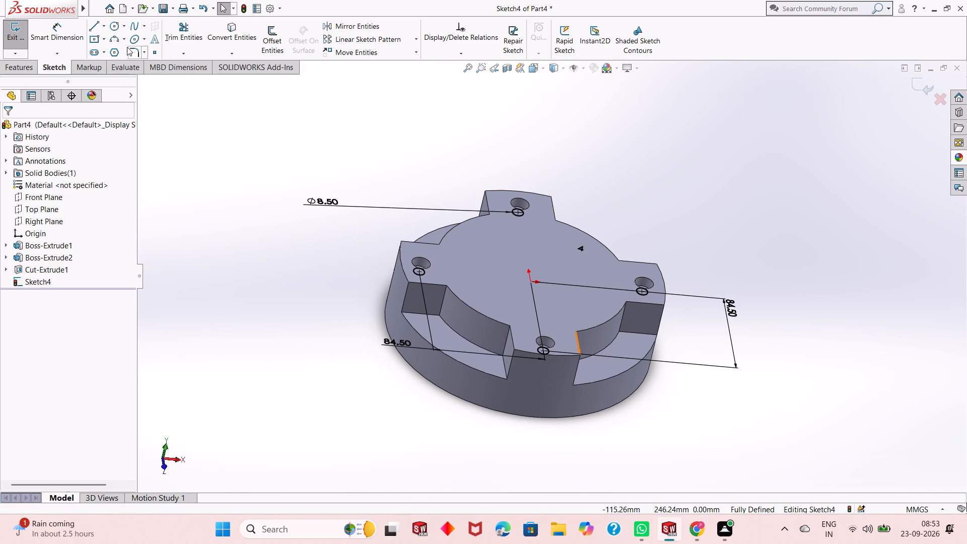
click(9, 66)
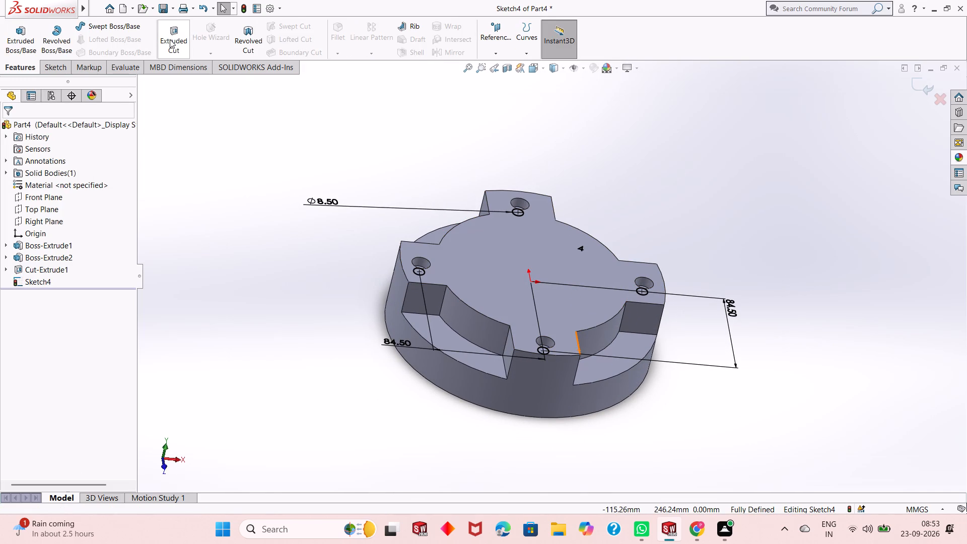
click(170, 39)
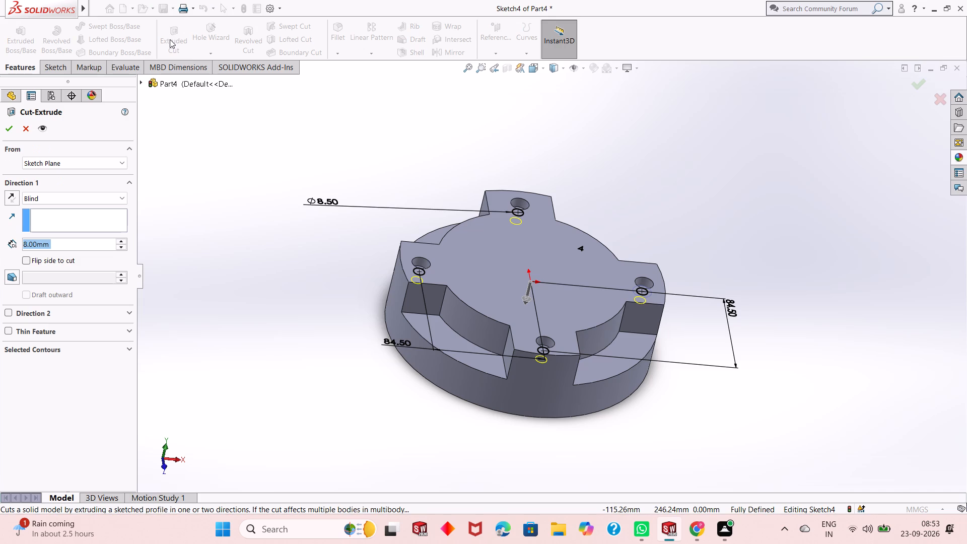
text(50)
key(Return)
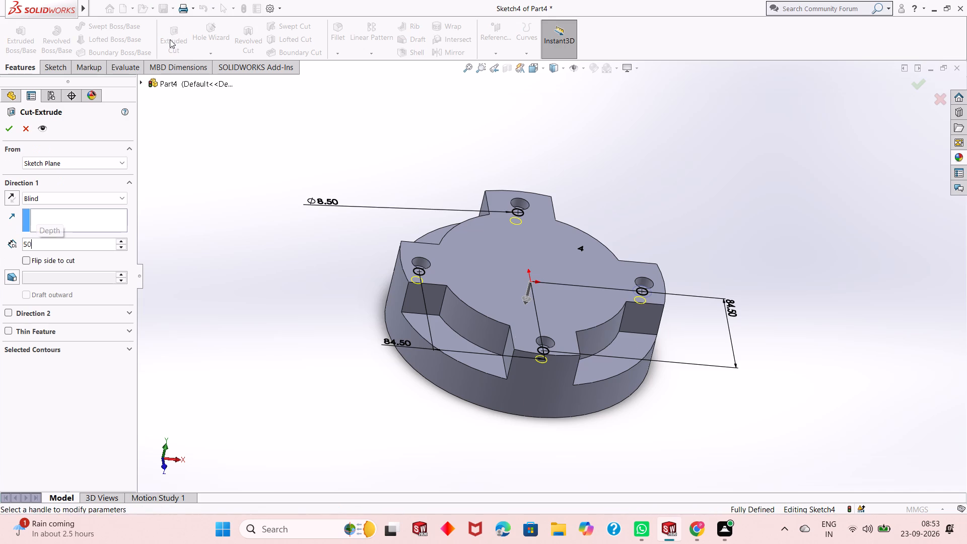
scroll(507, 415, down, 1)
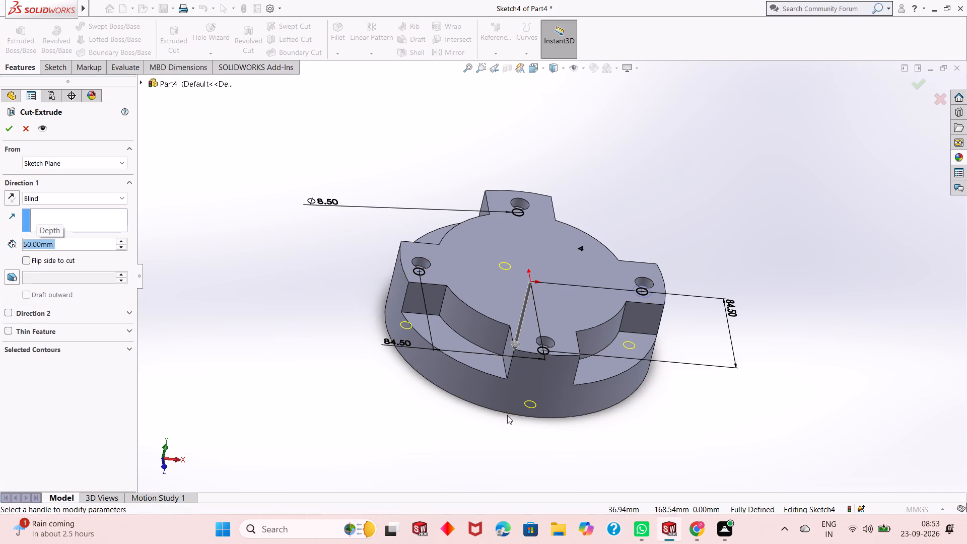
middle_drag(507, 416, 501, 363)
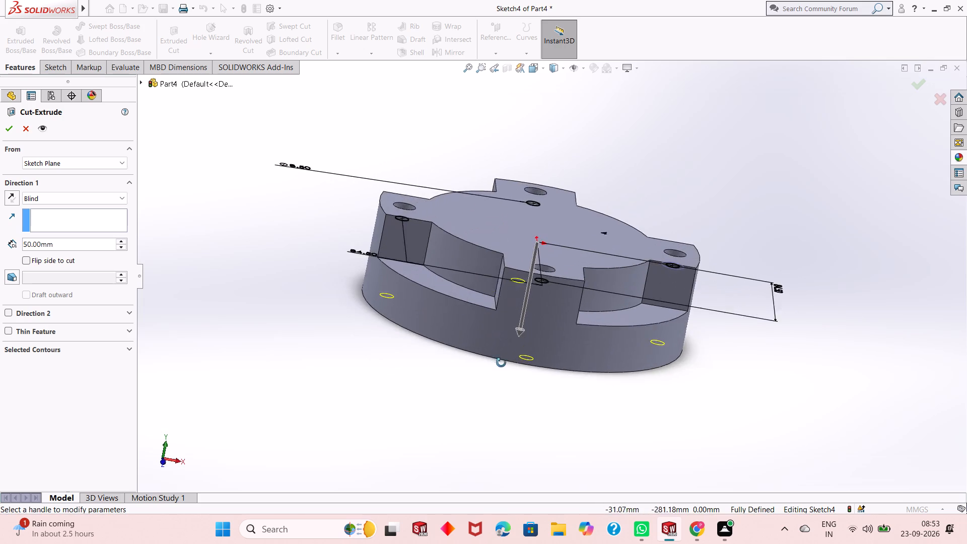
middle_drag(501, 363, 501, 363)
scroll(501, 363, up, 1)
click(5, 130)
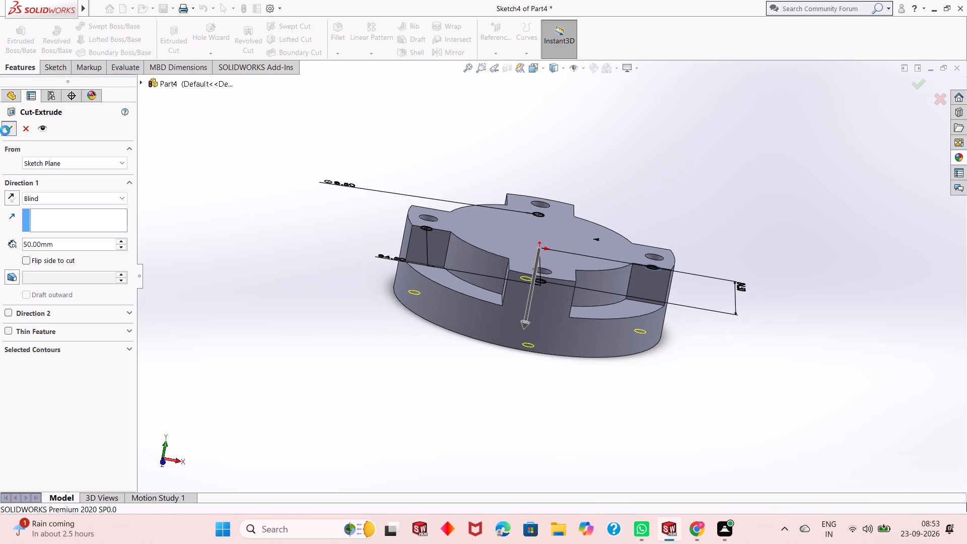
click(339, 180)
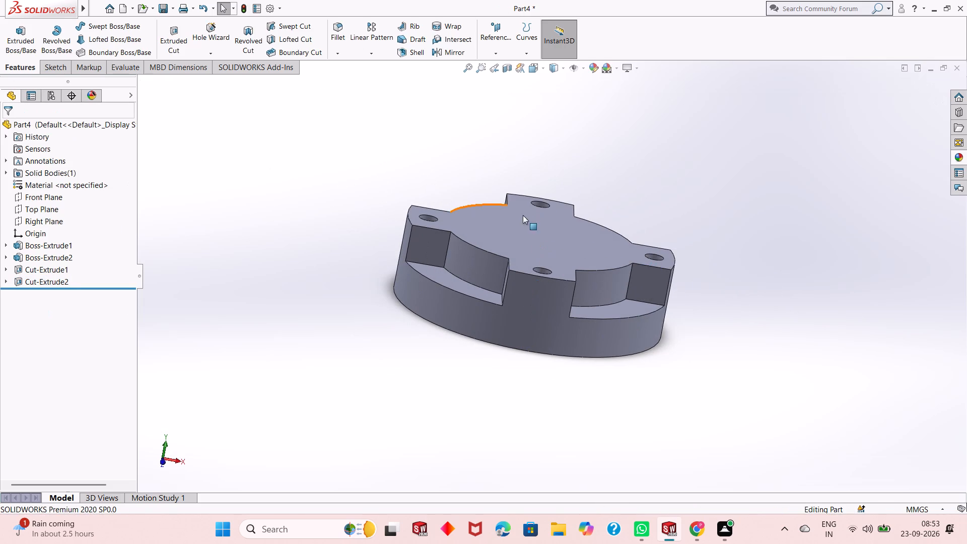
Examine the four stepped holes and the cross-shaped boss from several angles.
scroll(549, 232, down, 2)
middle_drag(549, 232, 529, 324)
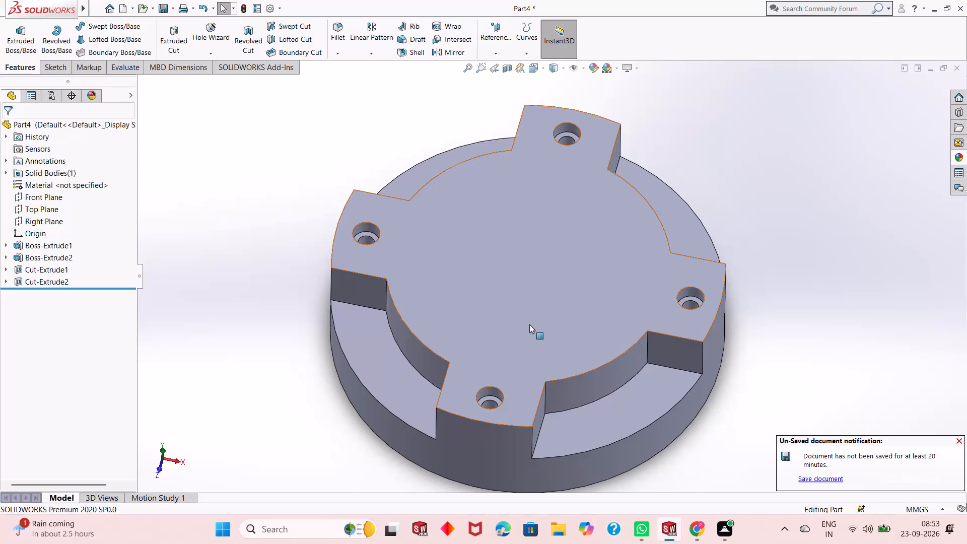
scroll(529, 325, down, 2)
scroll(529, 325, up, 4)
middle_drag(529, 325, 537, 235)
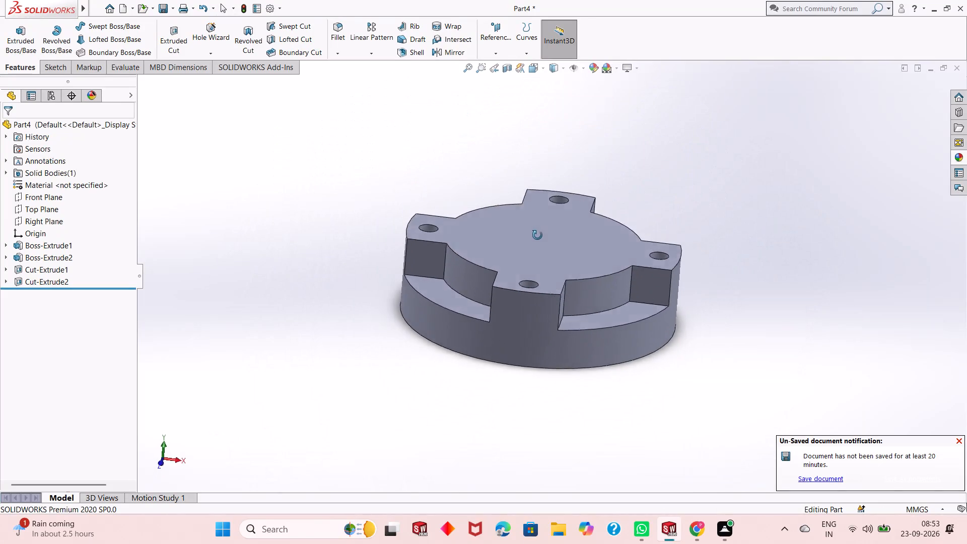
middle_drag(537, 235, 502, 349)
scroll(502, 349, up, 1)
scroll(508, 320, down, 4)
middle_drag(508, 320, 518, 358)
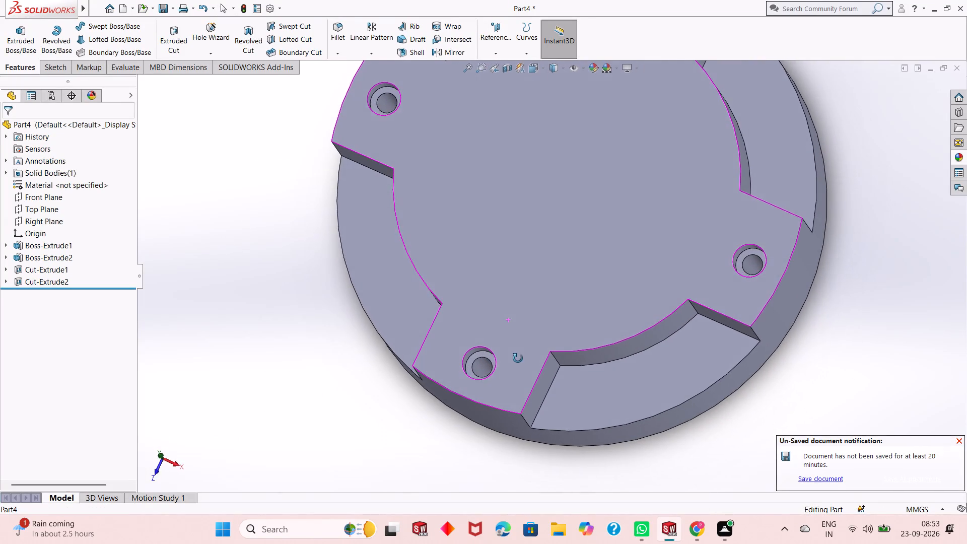
middle_drag(518, 358, 537, 331)
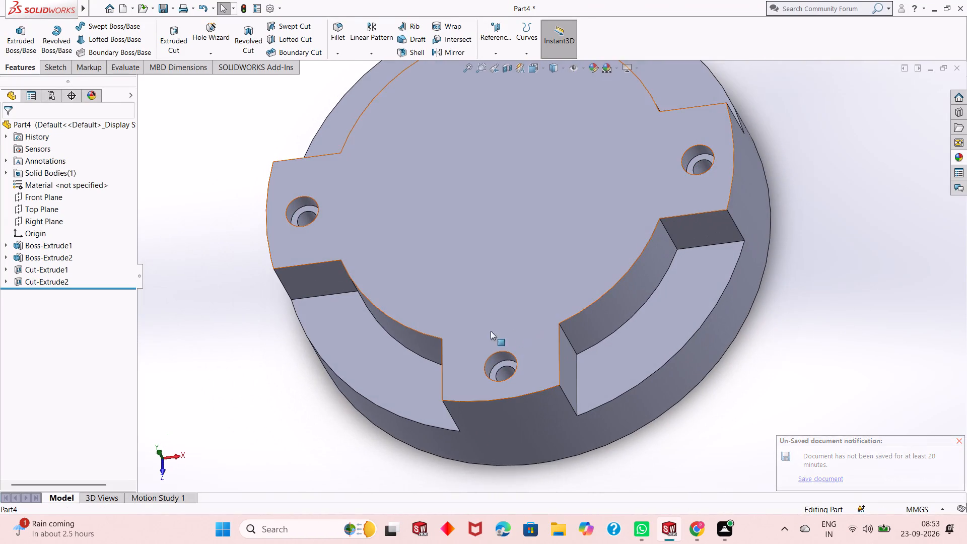
scroll(486, 330, up, 1)
middle_drag(472, 319, 490, 328)
scroll(372, 259, down, 4)
middle_drag(372, 258, 373, 309)
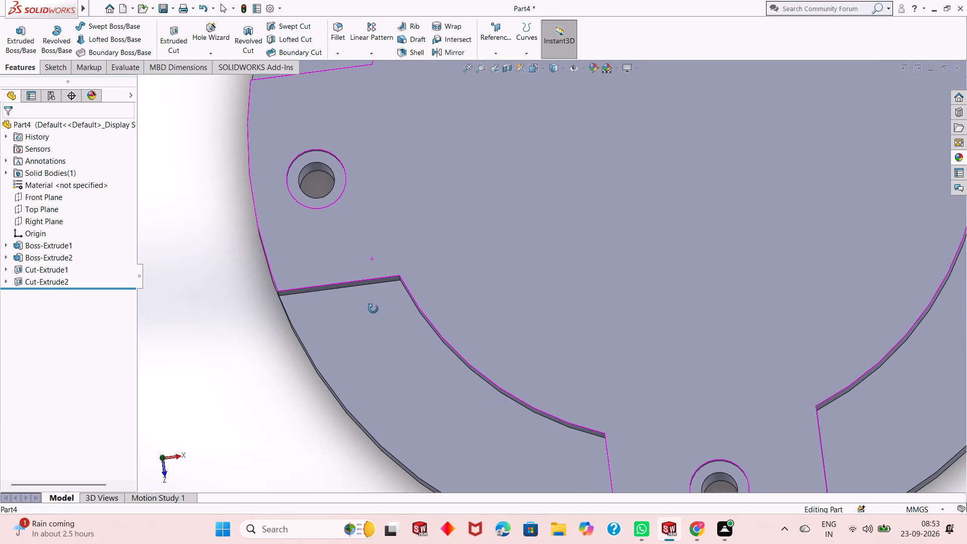
middle_drag(373, 309, 452, 303)
scroll(436, 299, up, 5)
middle_drag(581, 305, 542, 166)
scroll(545, 157, up, 1)
scroll(546, 152, down, 3)
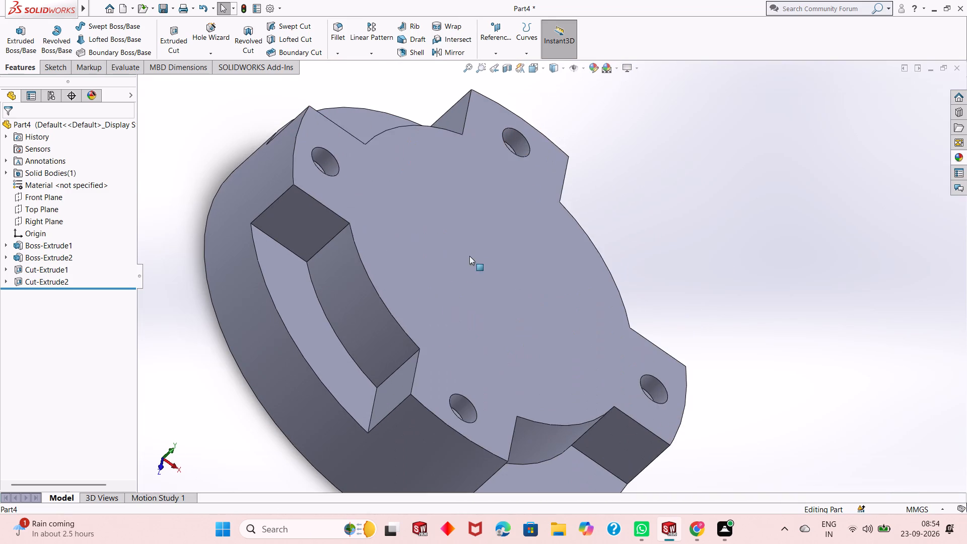
Start a new sketch on the top face of the cross-shaped boss, viewed straight on.
click(469, 256)
click(513, 226)
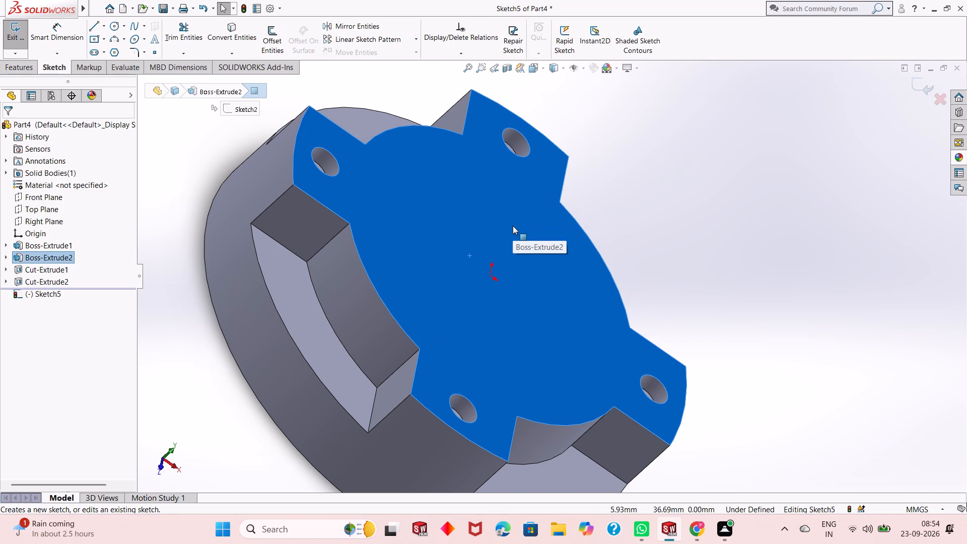
key(ctrl+8)
key(Escape)
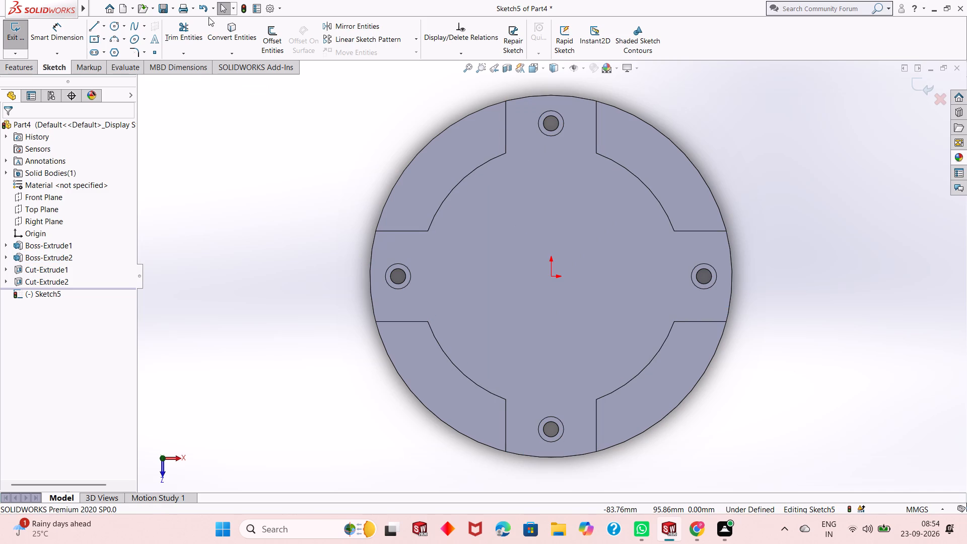
Sketch a circle about 63 mm in diameter centred on the origin of the boss's top face.
click(116, 24)
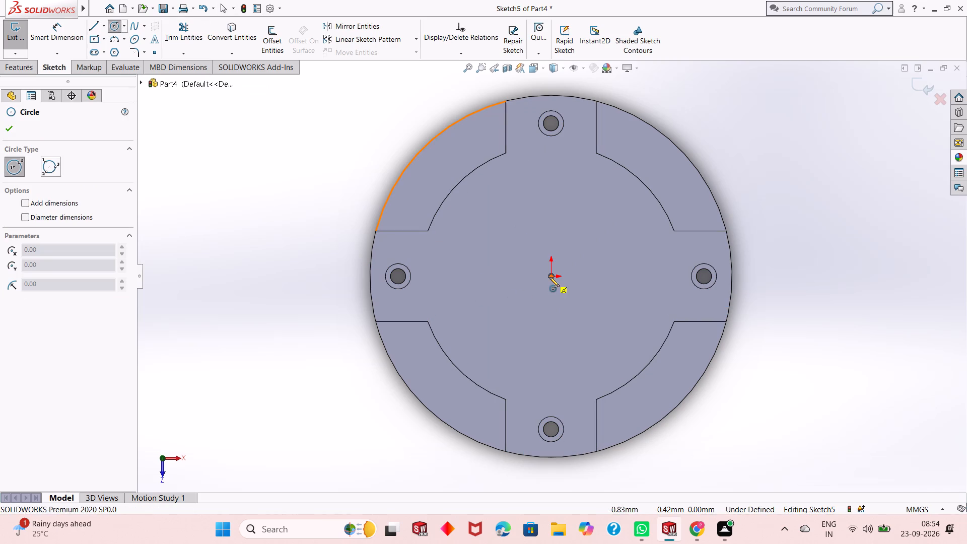
click(549, 277)
click(593, 238)
right_click(593, 238)
click(603, 248)
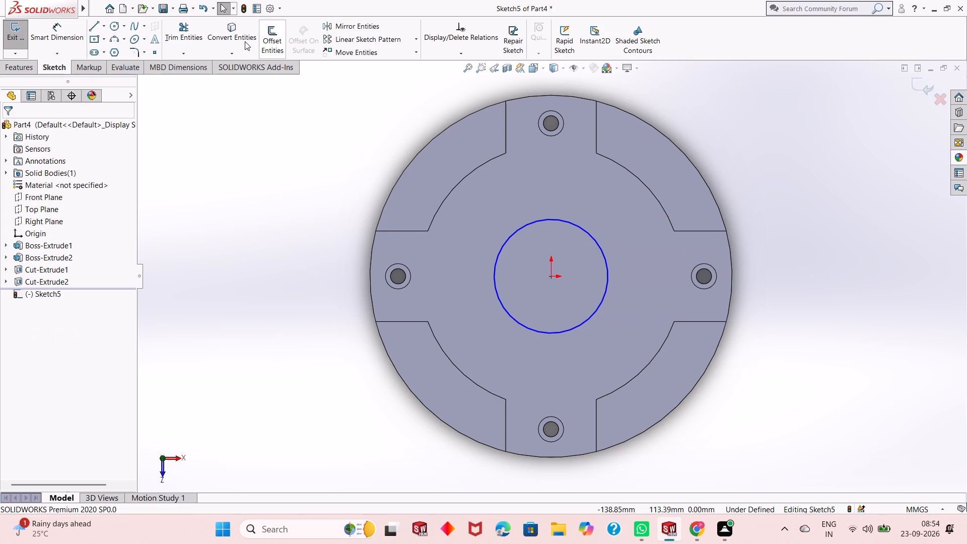
Dimension the central circle's diameter as 50 mm.
click(60, 28)
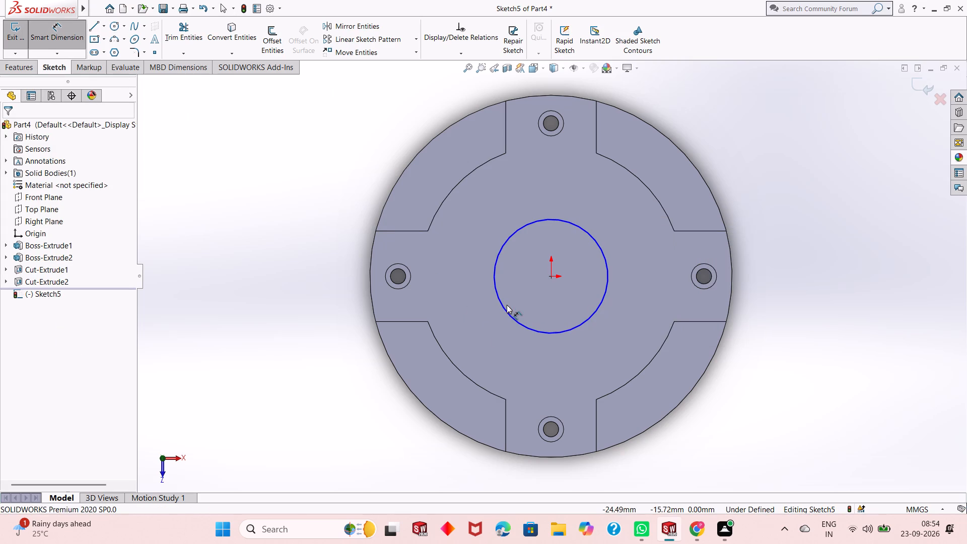
click(506, 309)
click(335, 422)
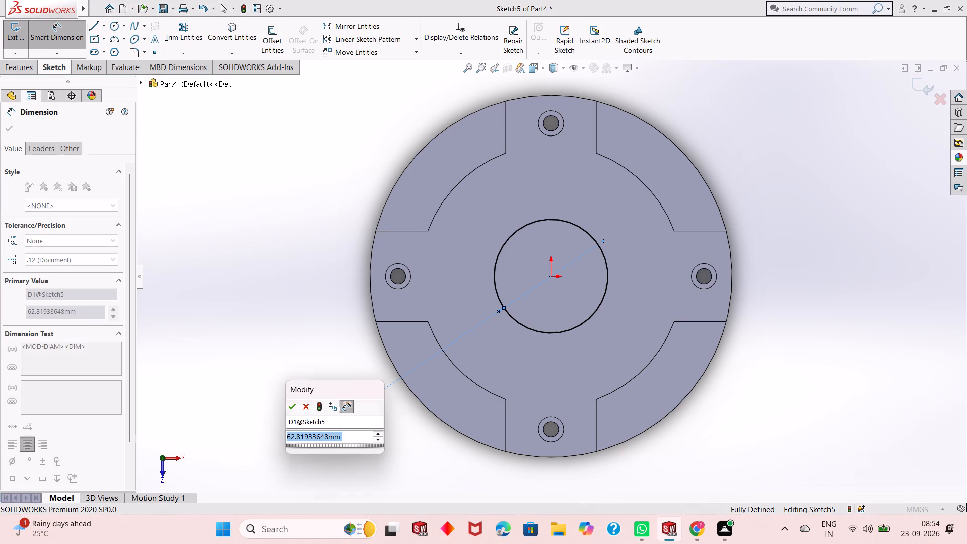
text(50)
key(Return)
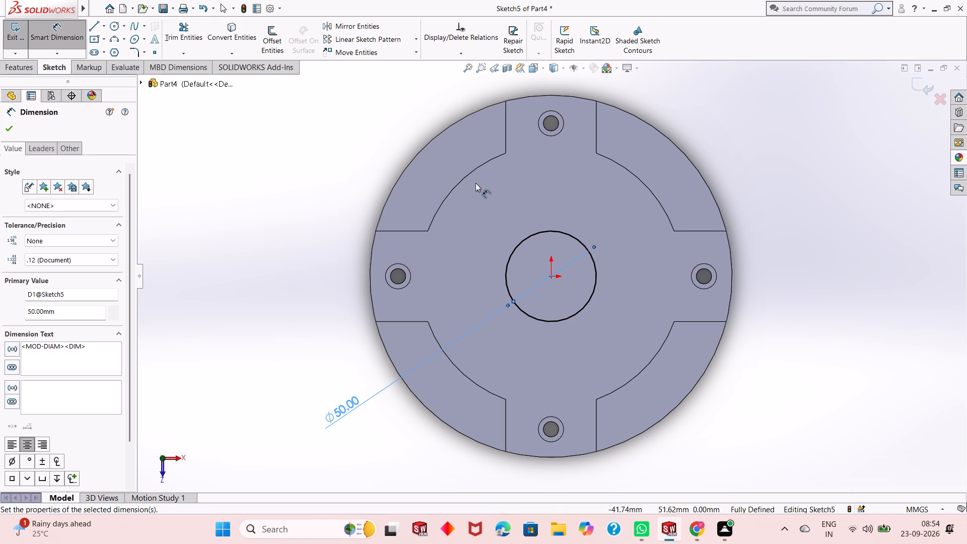
click(3, 128)
Sketch two small circles on the vertical centreline, radius about 7 mm at 60 mm above the origin and about 6.4 mm at 55 mm below.
click(115, 26)
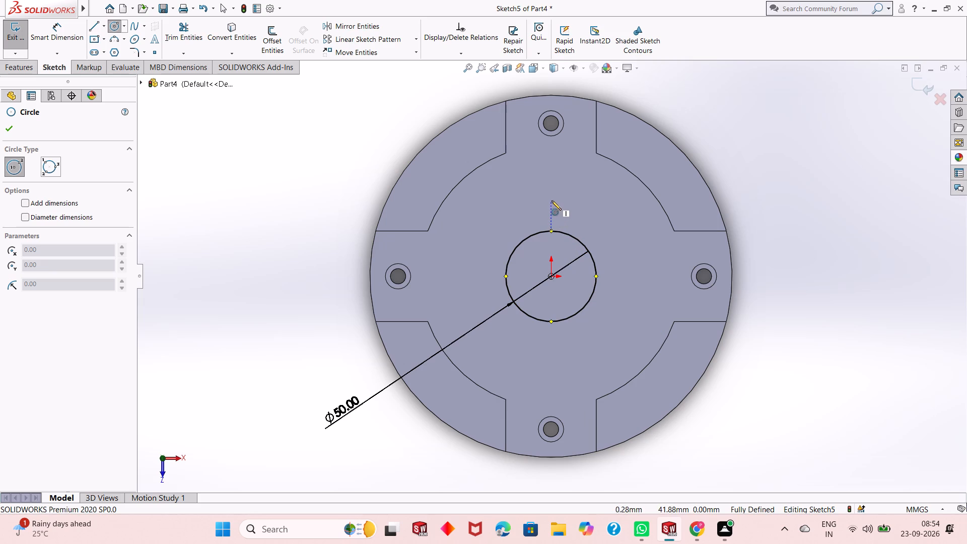
click(550, 168)
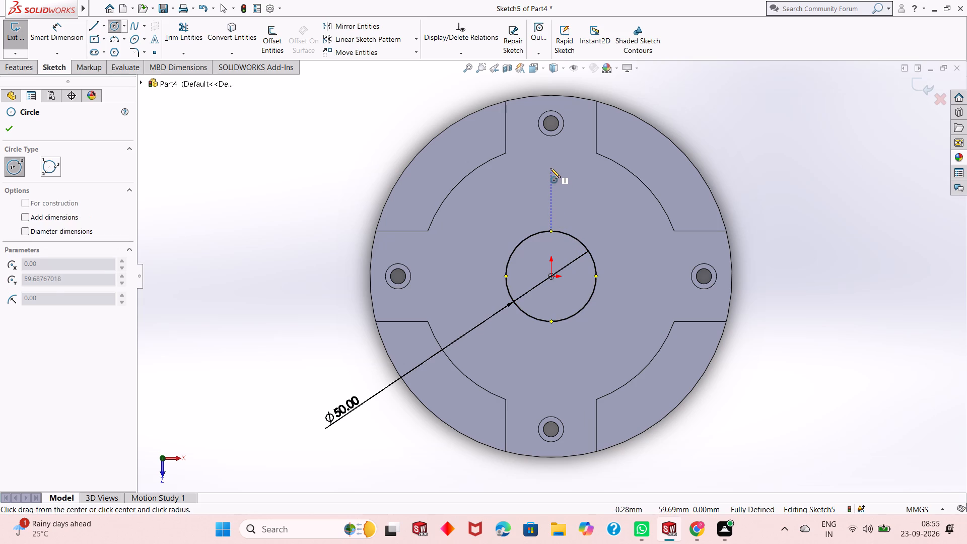
click(557, 179)
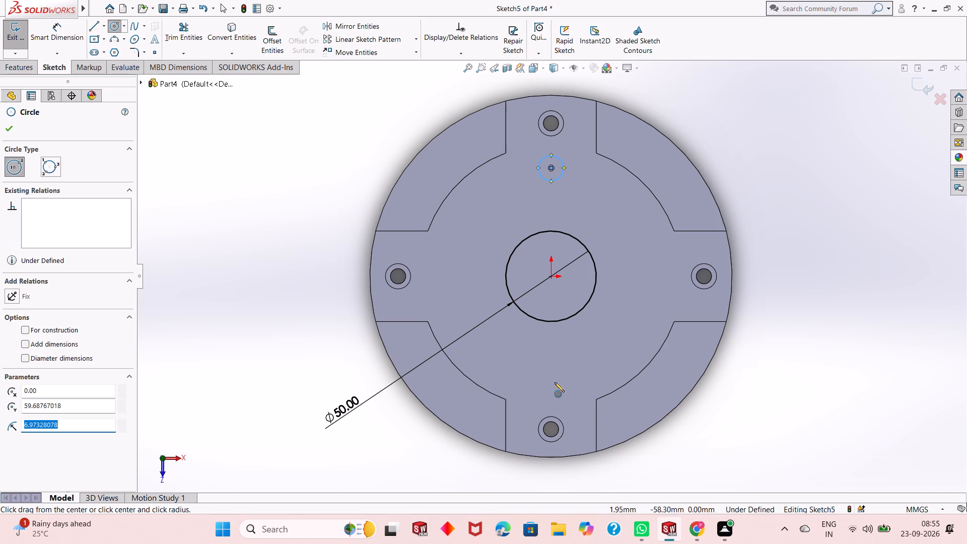
click(551, 376)
click(551, 387)
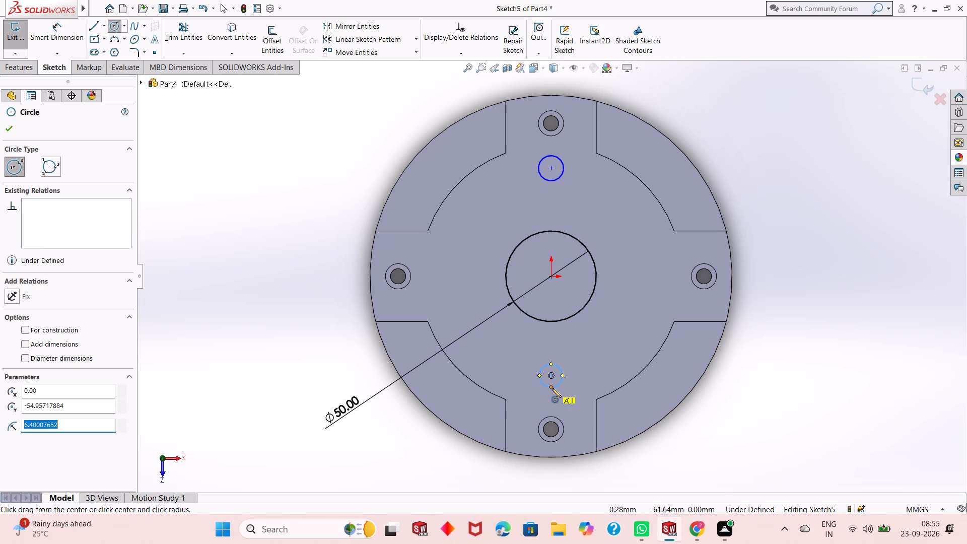
right_click(551, 388)
click(571, 400)
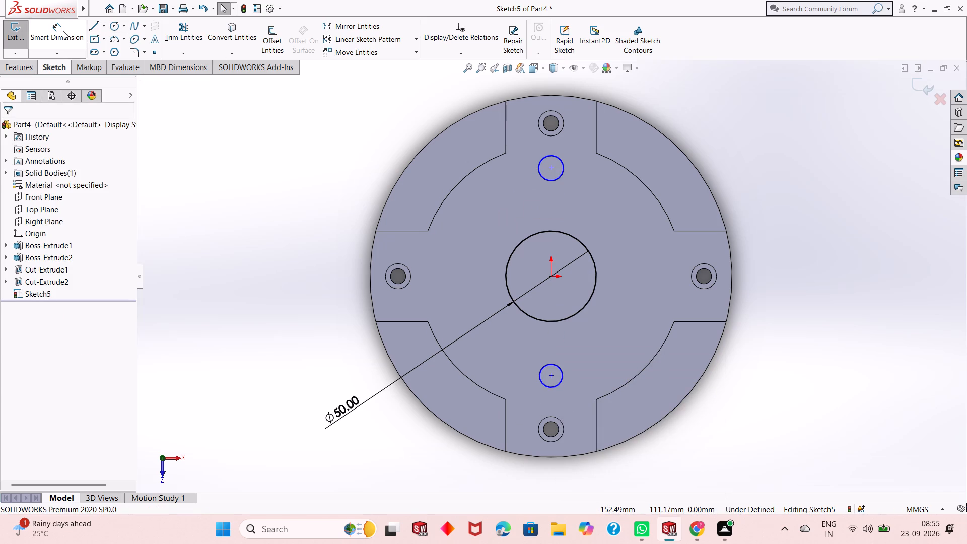
Dimension the upper small circle's diameter as 7.5 mm, and change it to 7.5+7.5 for a 15 mm diameter.
click(63, 31)
click(555, 180)
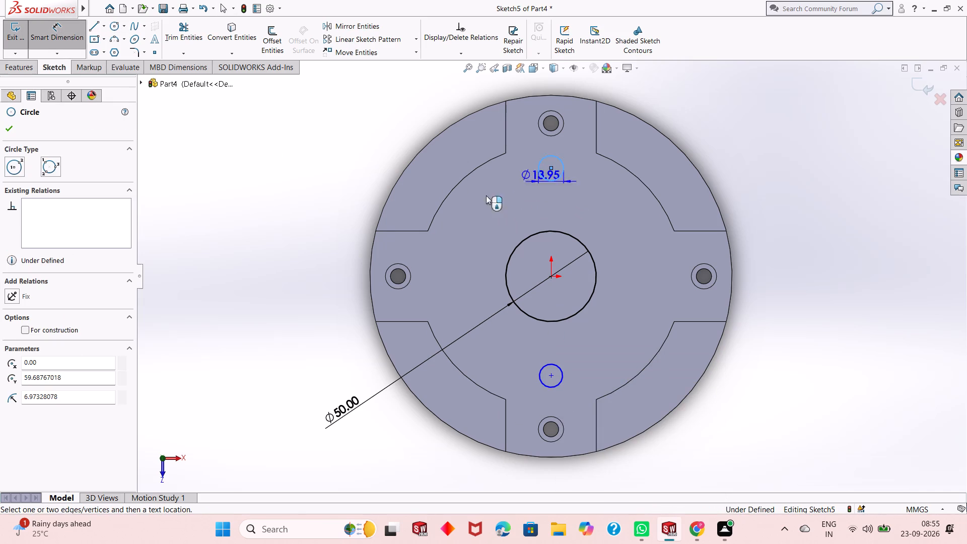
click(316, 250)
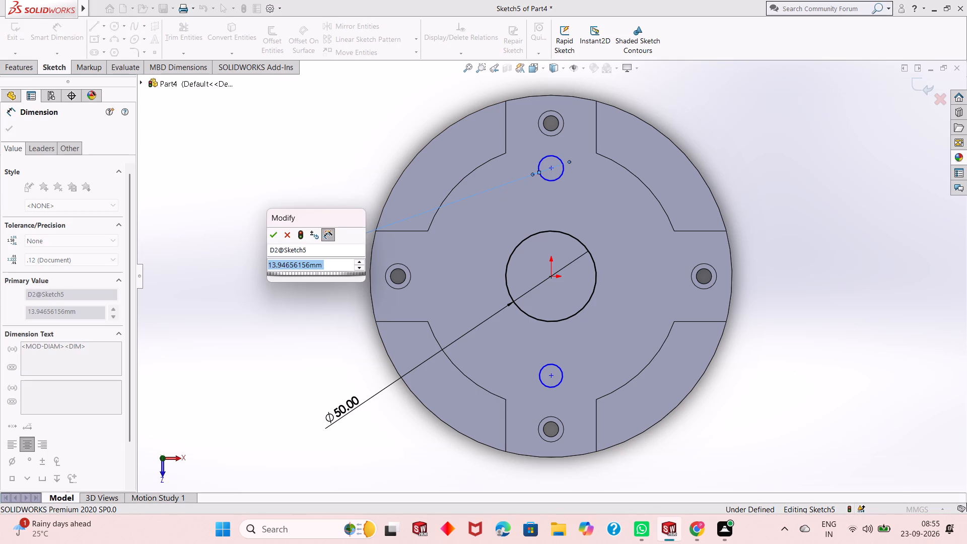
text(7.5)
key(Return)
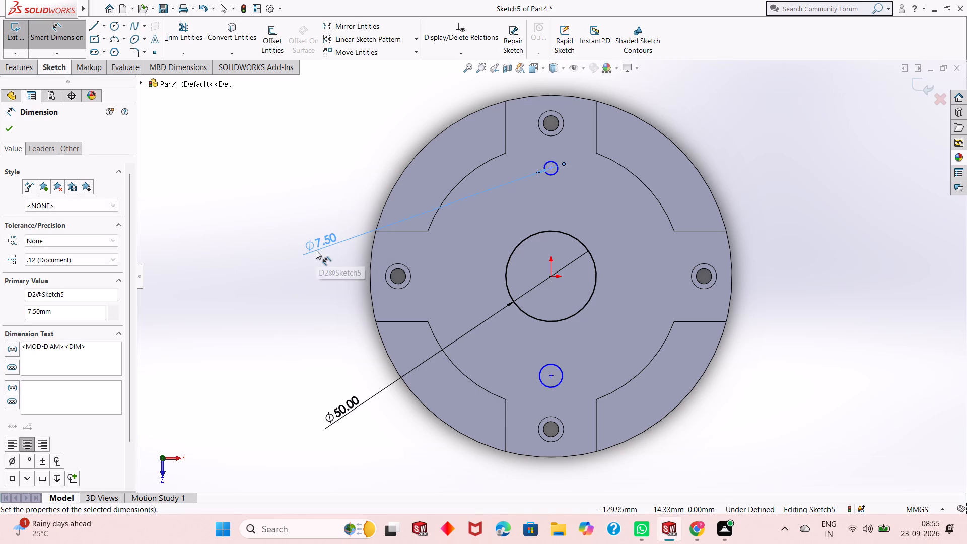
double_click(316, 250)
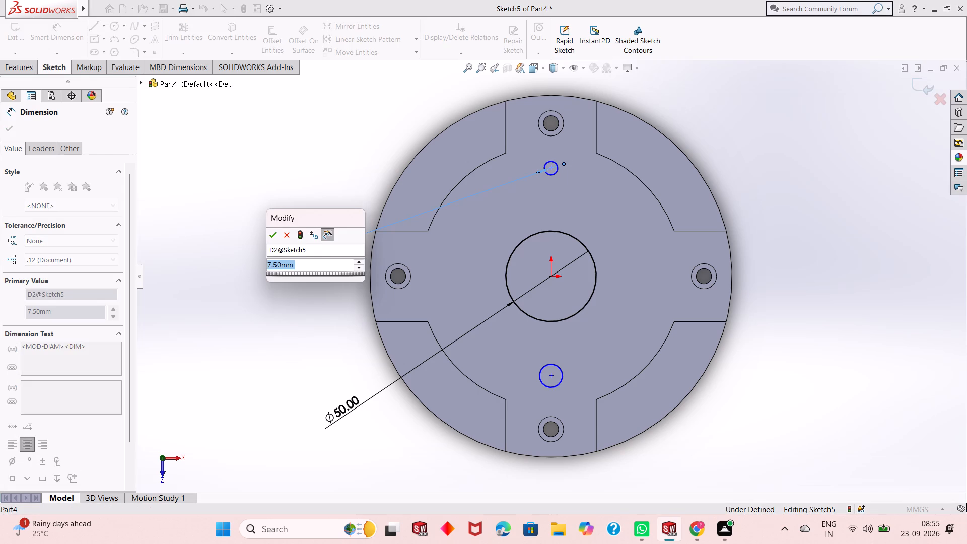
key(7)
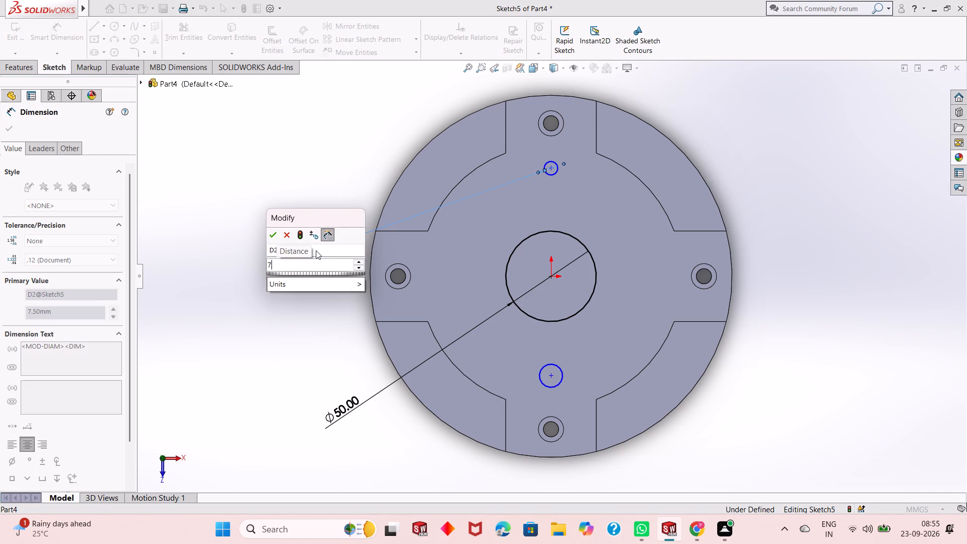
text(.5+7.5)
key(Return)
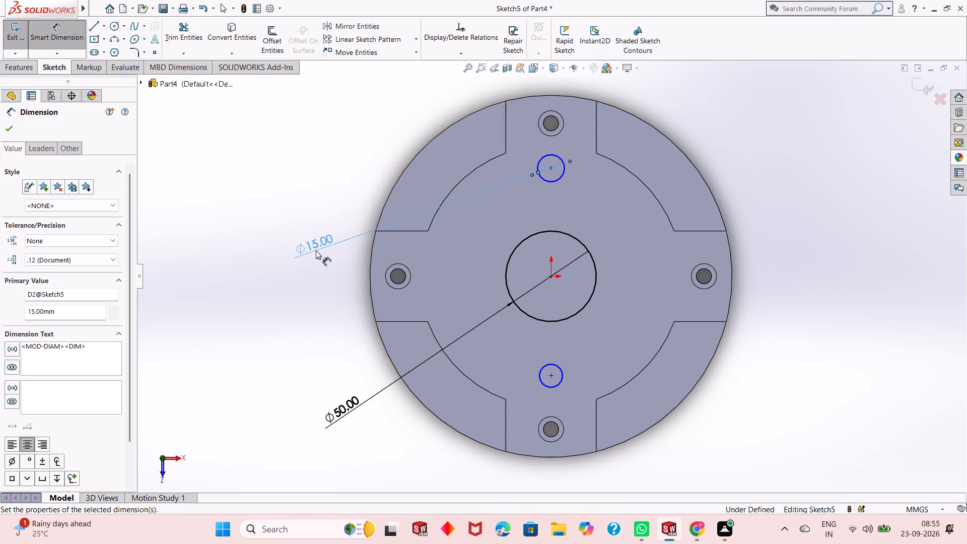
Dimension the lower small circle's diameter as 15 mm.
click(546, 384)
click(409, 451)
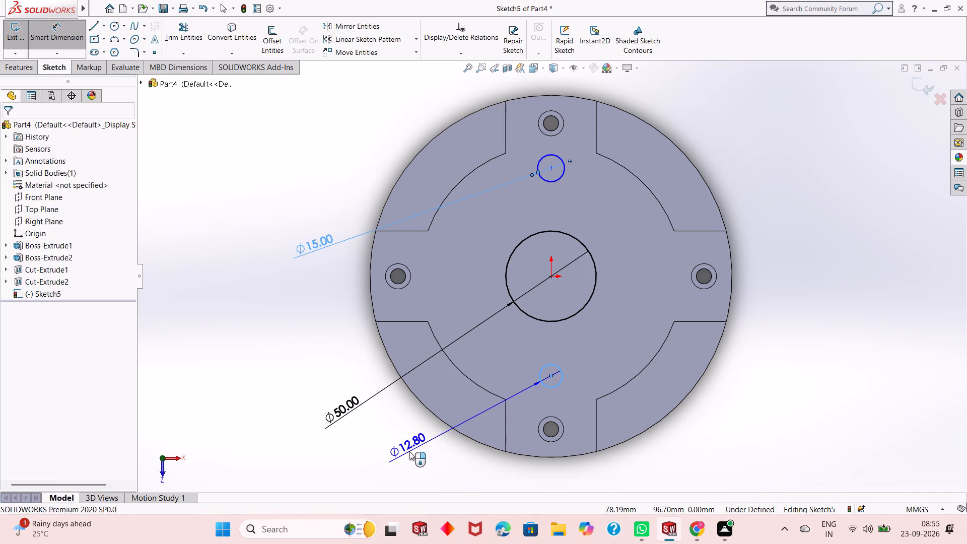
text(15)
key(Return)
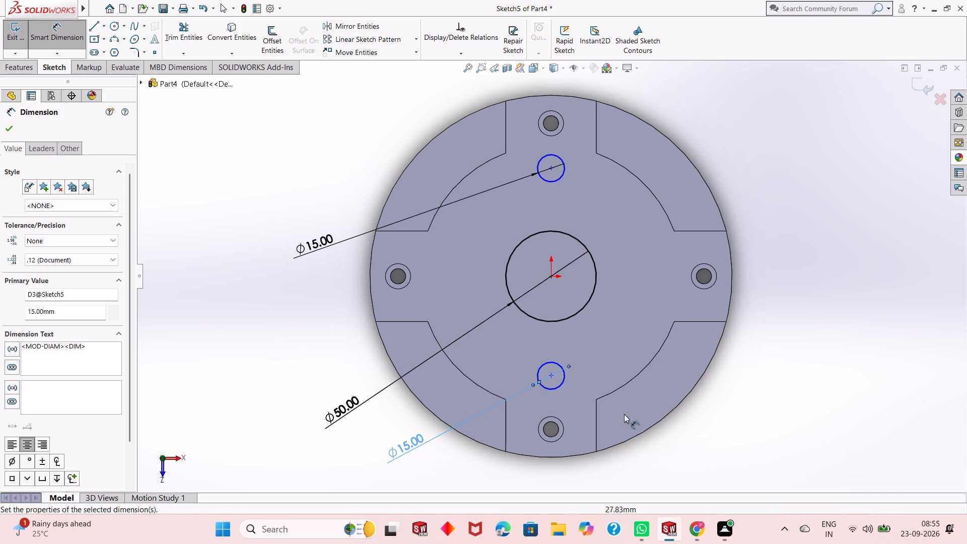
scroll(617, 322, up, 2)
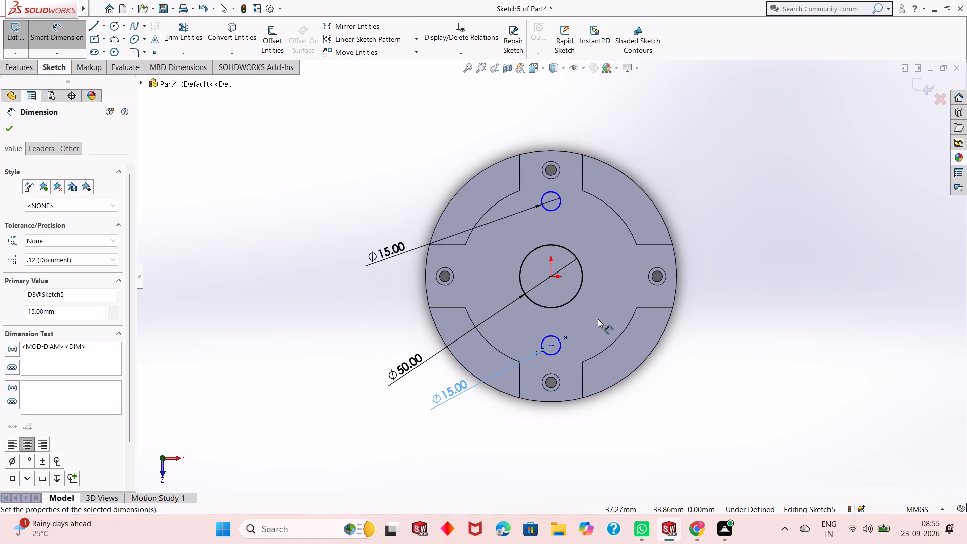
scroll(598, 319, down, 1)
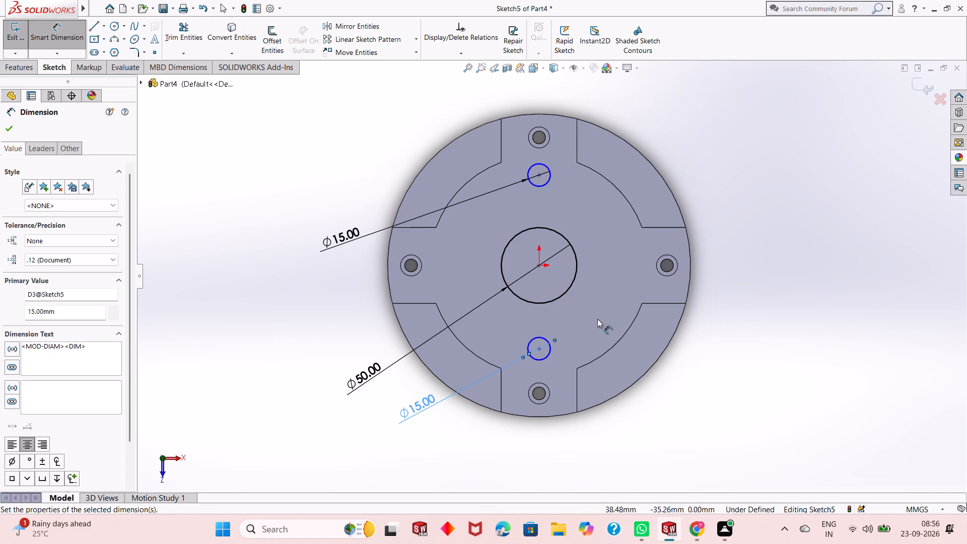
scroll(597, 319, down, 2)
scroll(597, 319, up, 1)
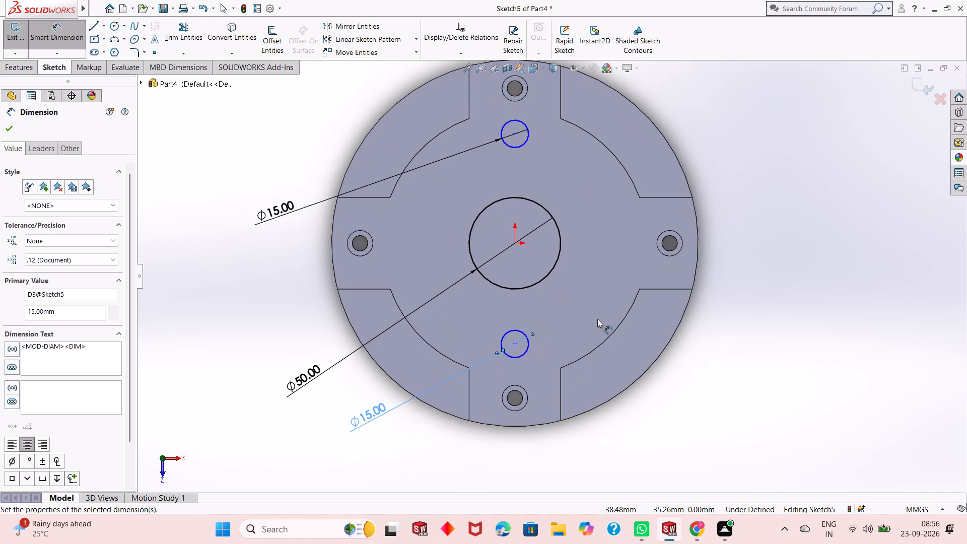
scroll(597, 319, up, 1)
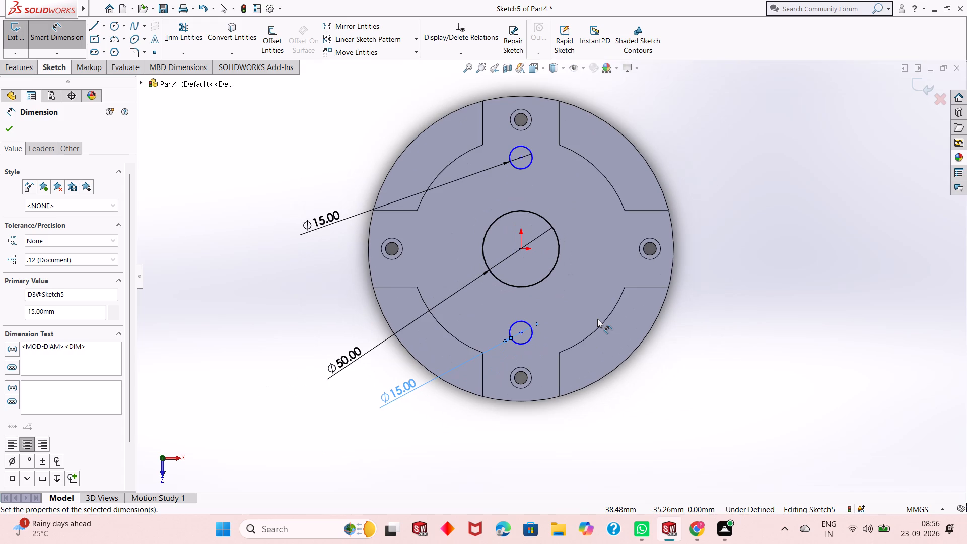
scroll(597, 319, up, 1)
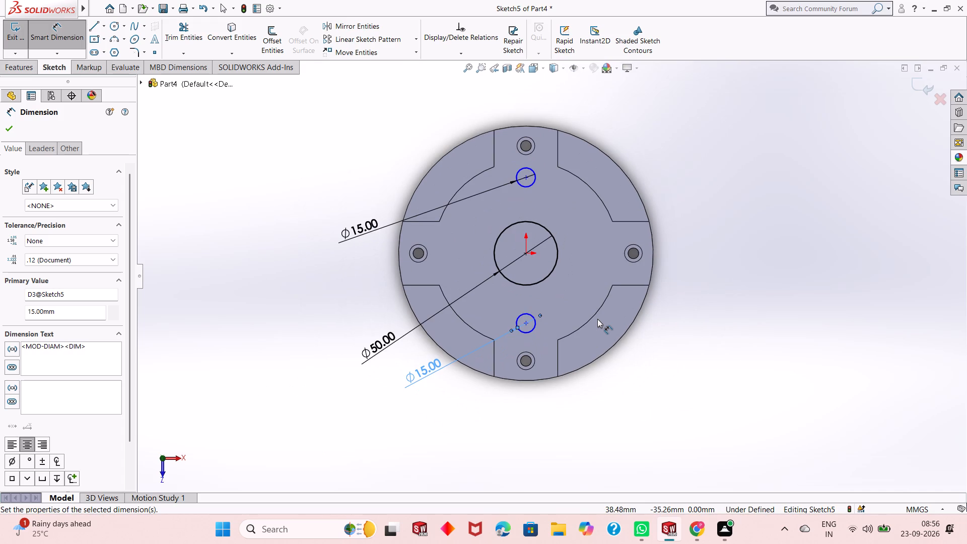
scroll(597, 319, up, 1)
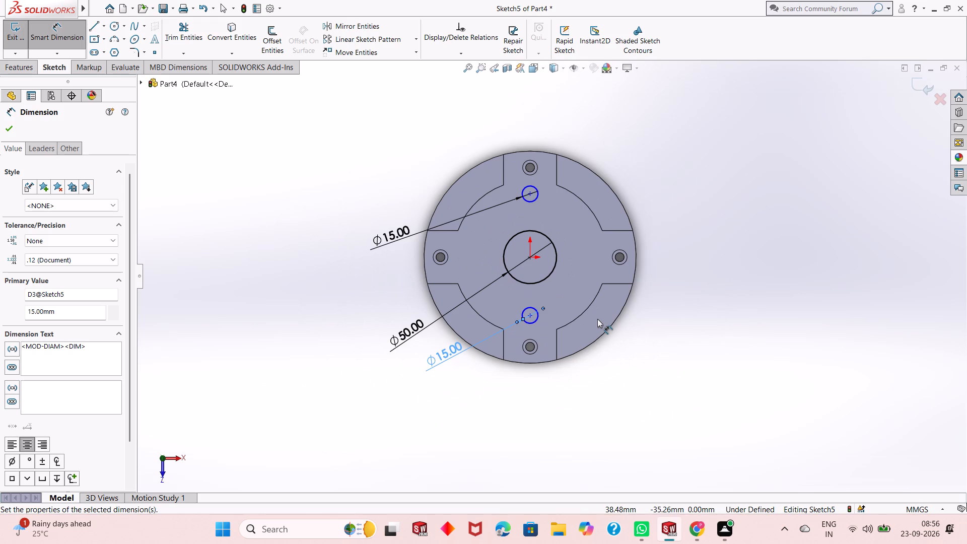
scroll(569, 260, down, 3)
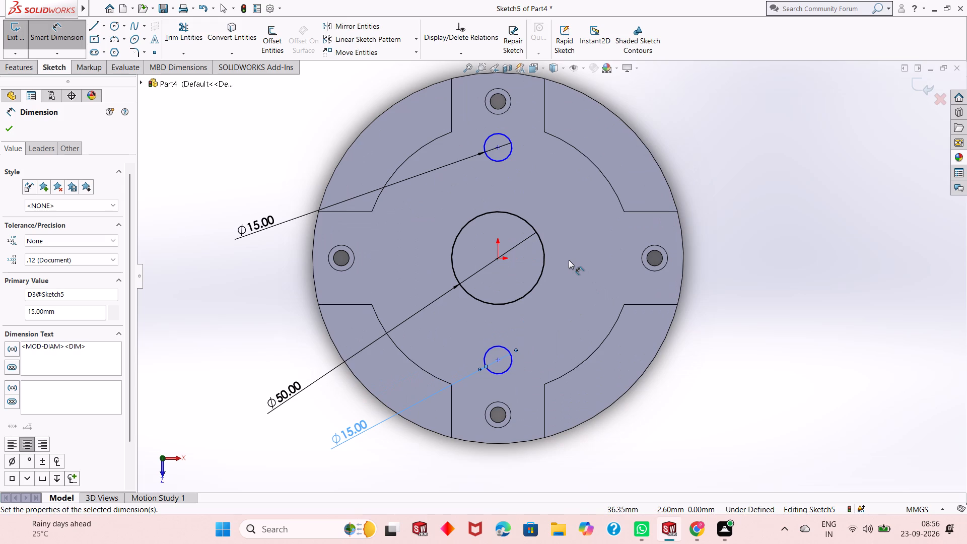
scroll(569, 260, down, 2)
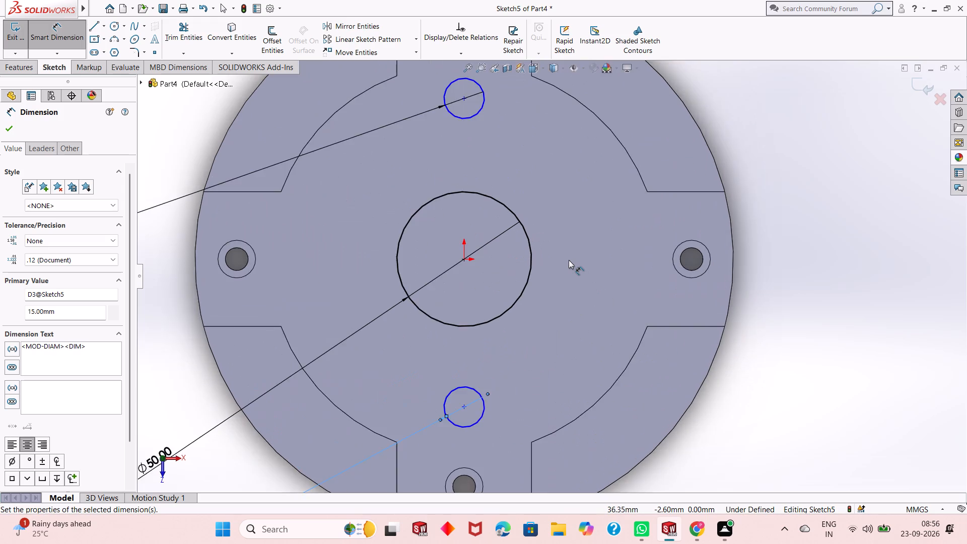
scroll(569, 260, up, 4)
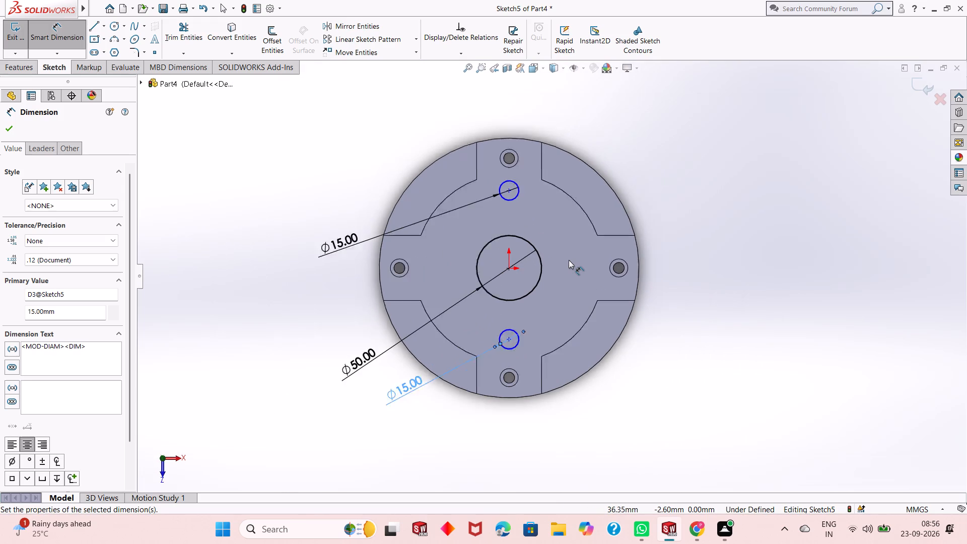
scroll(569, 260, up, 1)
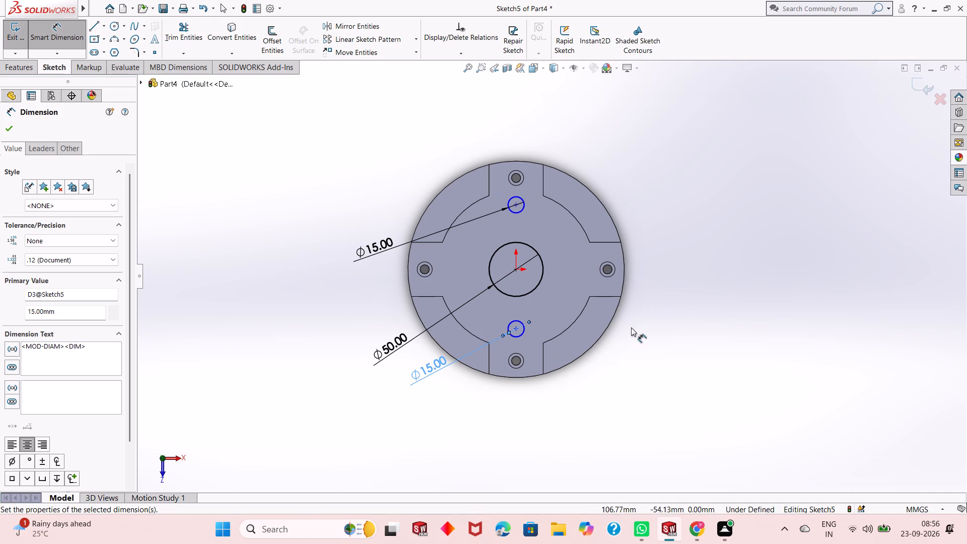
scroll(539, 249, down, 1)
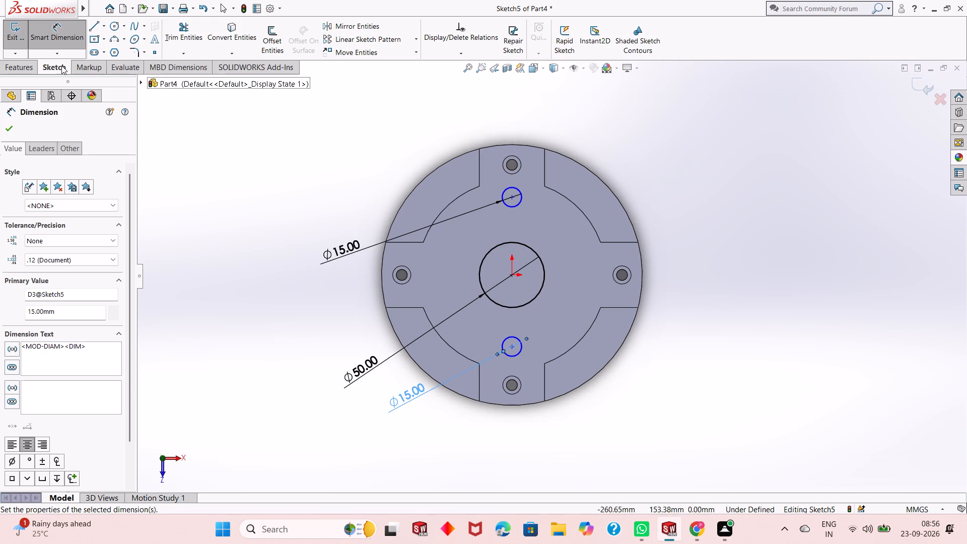
Dimension the vertical distance from the origin to the upper 15 mm circle's centre as 55 mm.
click(512, 277)
click(509, 197)
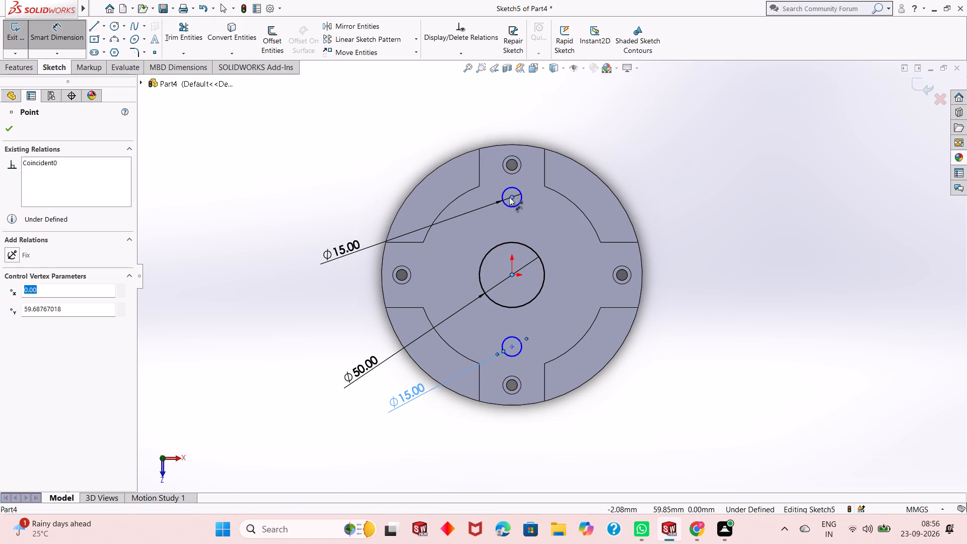
click(753, 215)
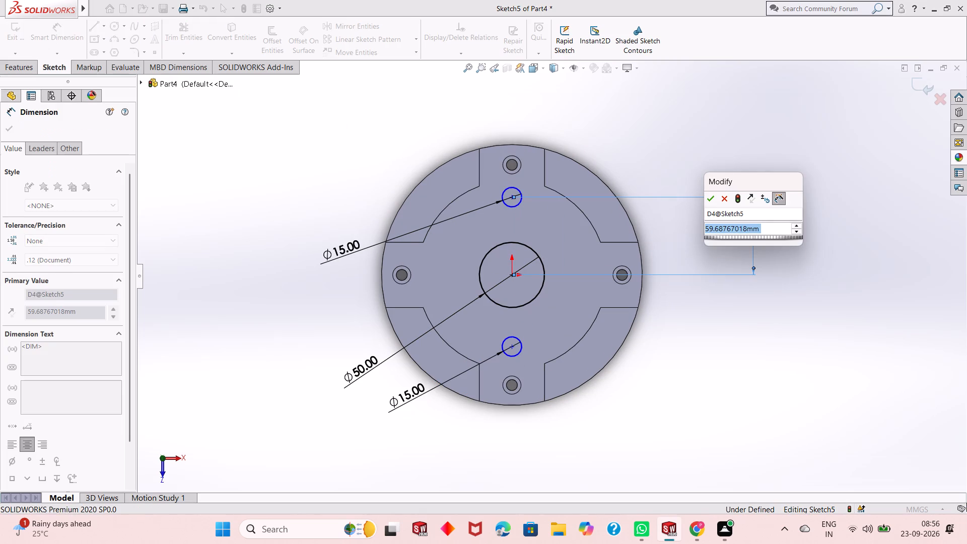
text(55)
key(Return)
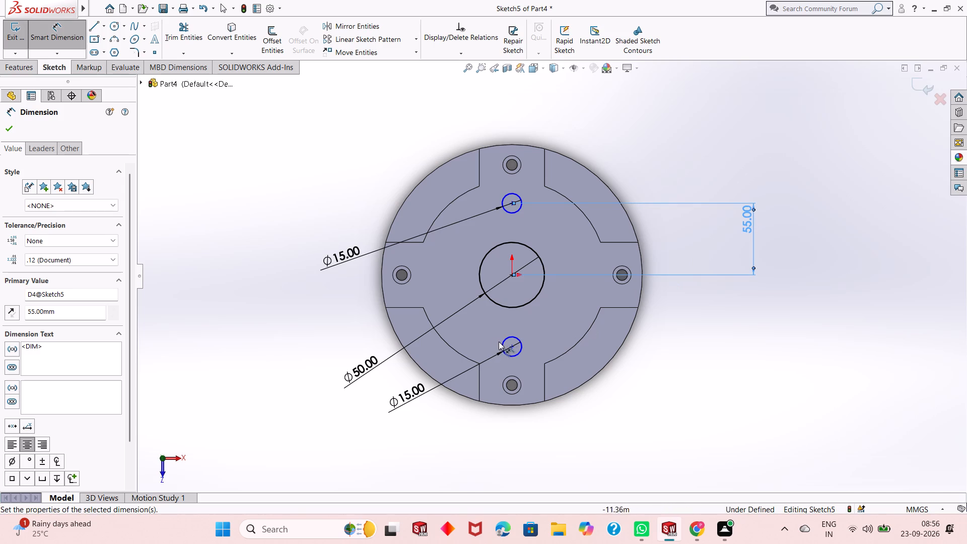
Dimension the vertical distance from the origin to the lower 15 mm circle's centre as 55 mm.
click(513, 346)
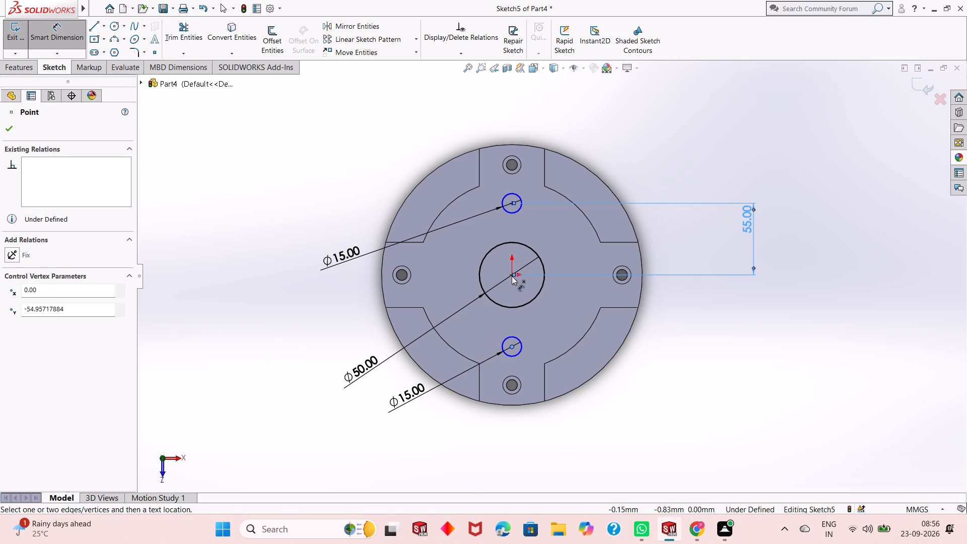
click(512, 276)
click(747, 300)
text(55)
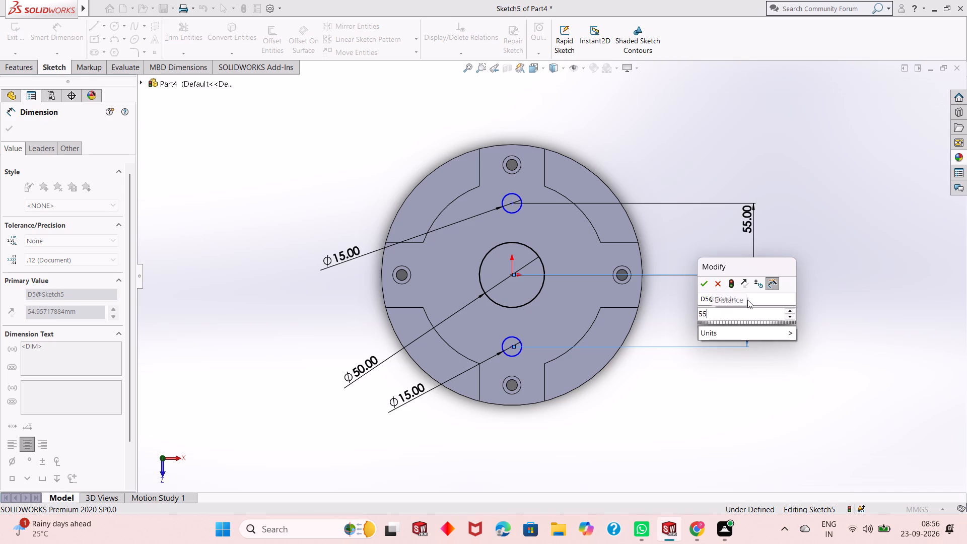
key(Return)
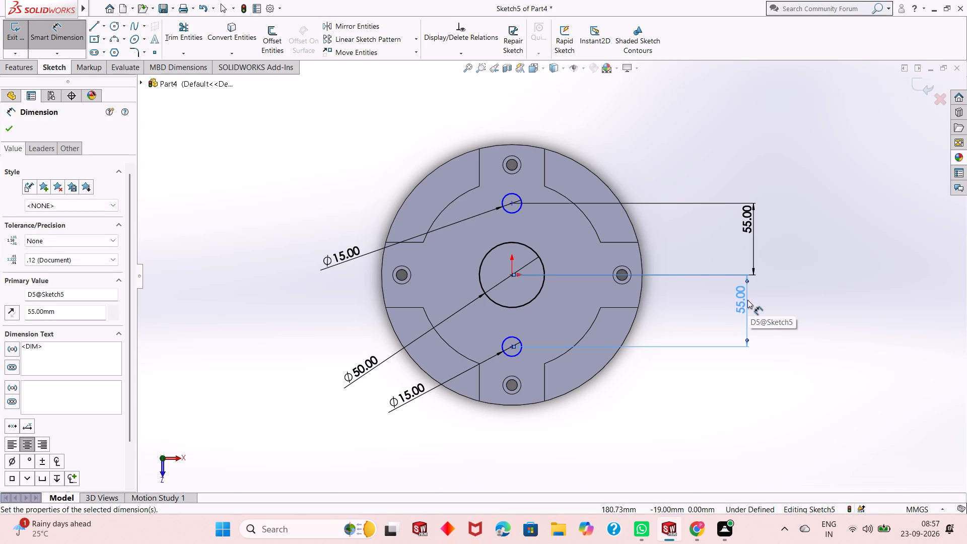
Set the vertical distance between the origin and the upper 15 mm circle's centre to 50 mm.
middle_drag(538, 364, 541, 278)
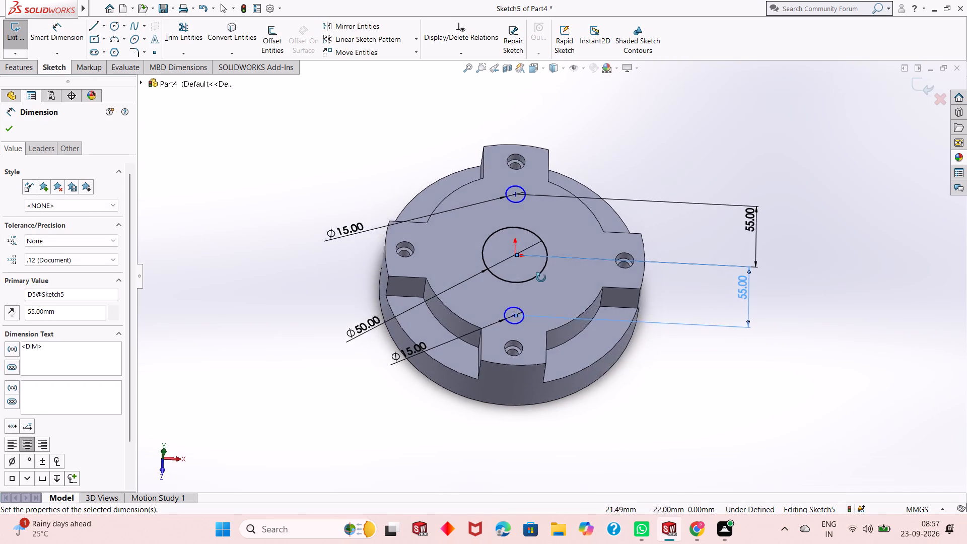
middle_drag(541, 278, 494, 383)
scroll(532, 290, down, 4)
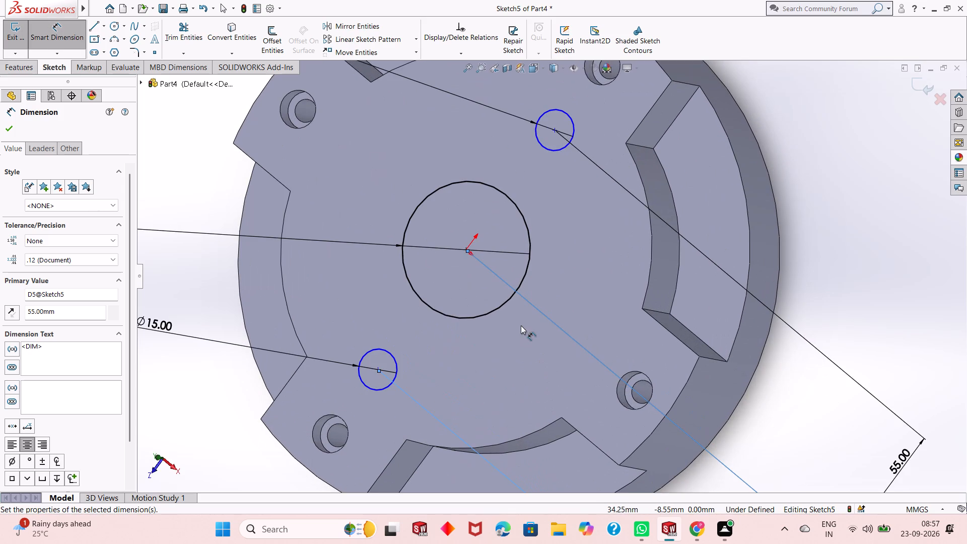
scroll(521, 325, up, 1)
middle_drag(521, 325, 548, 306)
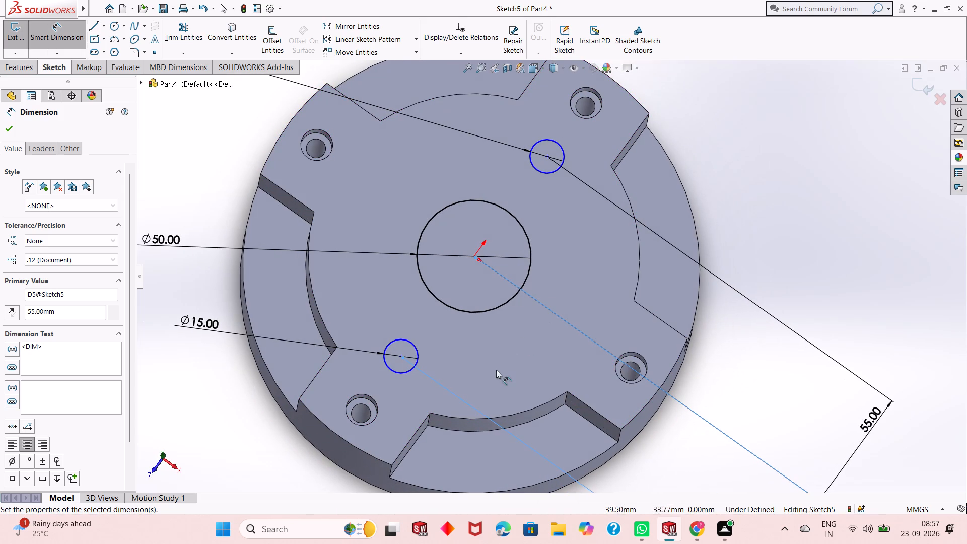
middle_drag(492, 370, 465, 324)
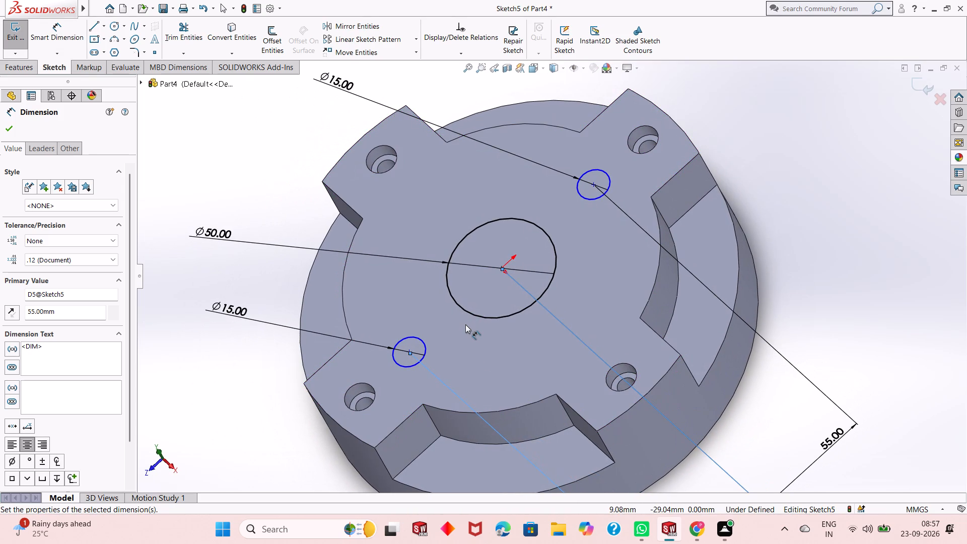
scroll(465, 324, up, 2)
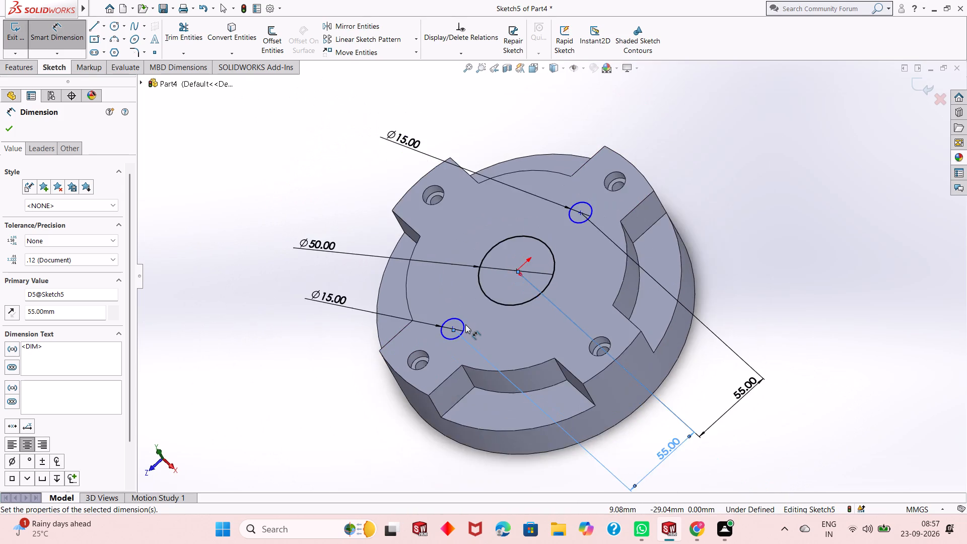
scroll(465, 324, up, 2)
double_click(689, 355)
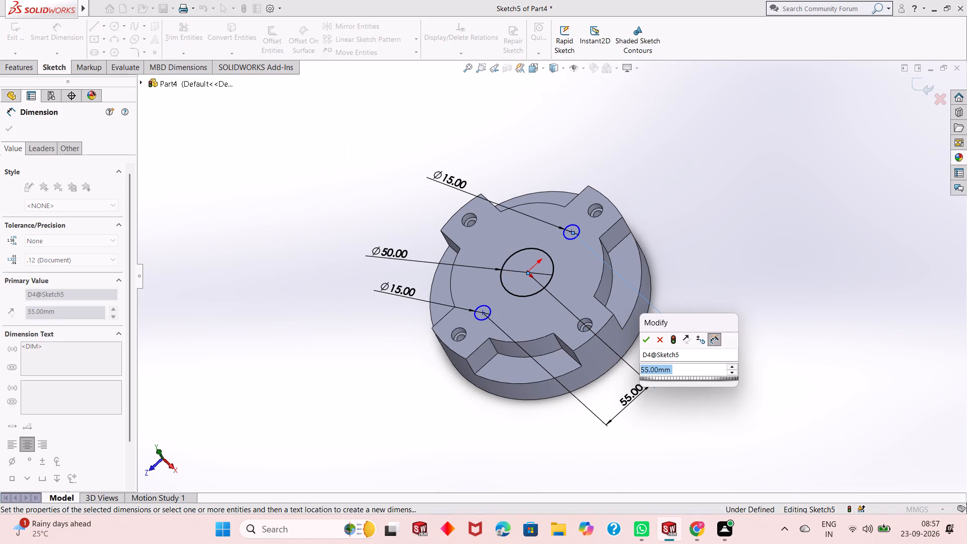
text(50)
key(Return)
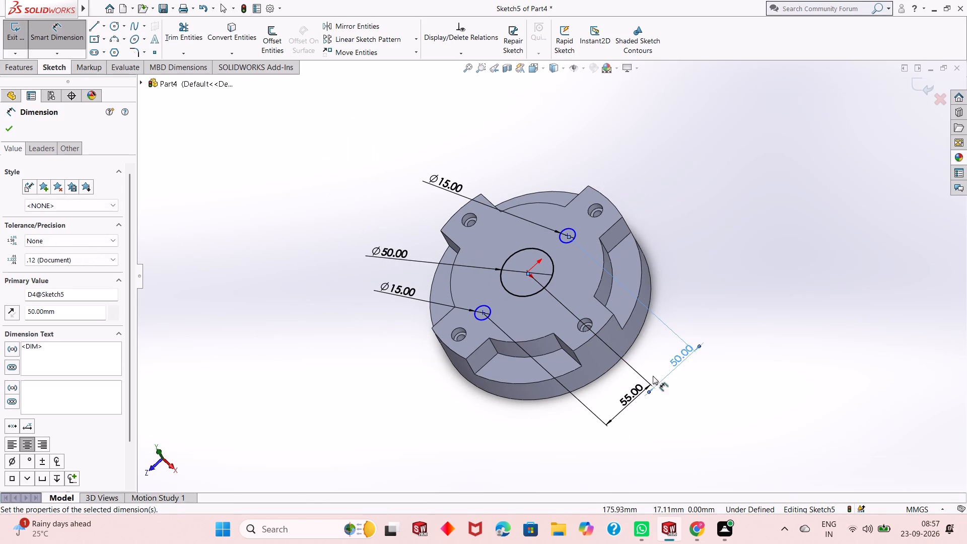
Set the vertical distance between the origin and the lower 15 mm circle's centre to 50 mm, and finish dimensioning.
double_click(629, 399)
text(50)
key(Return)
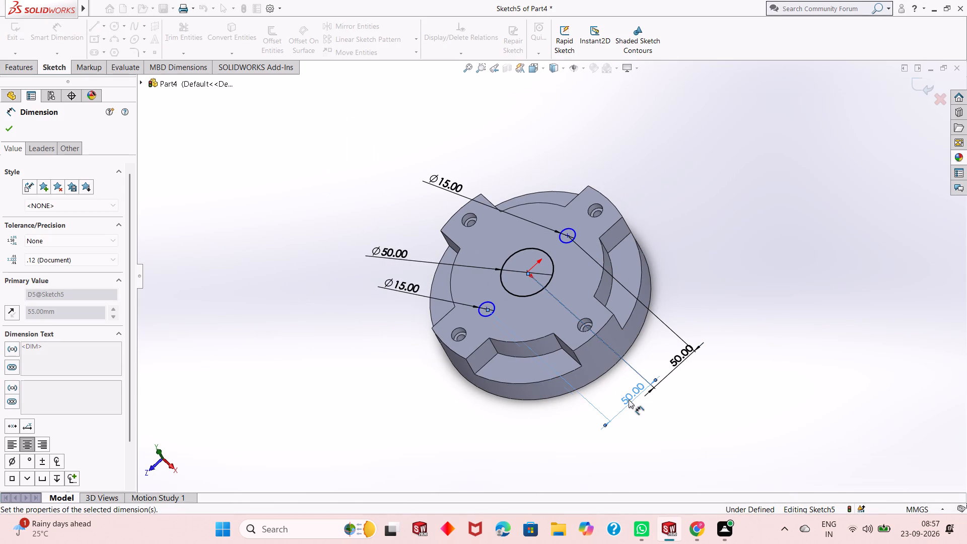
middle_drag(630, 310, 636, 300)
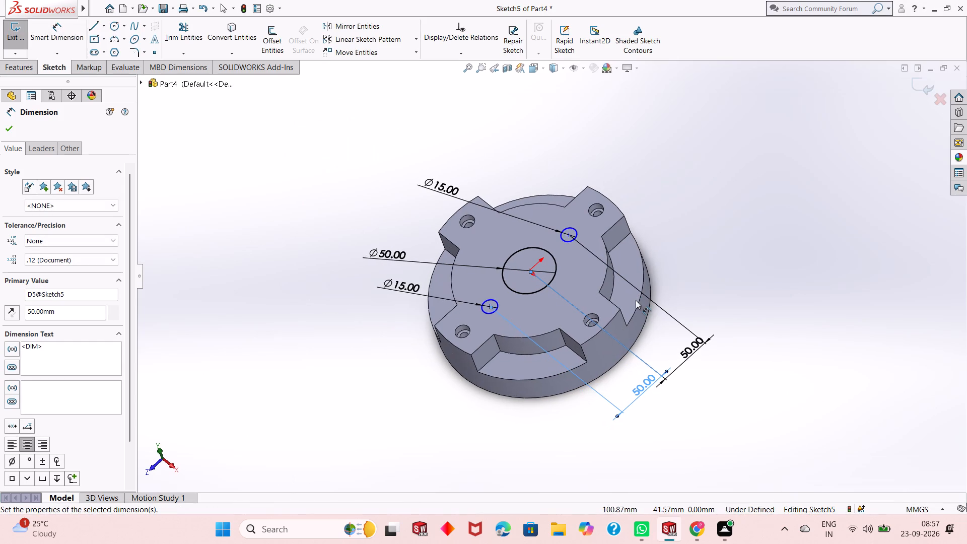
scroll(520, 265, down, 4)
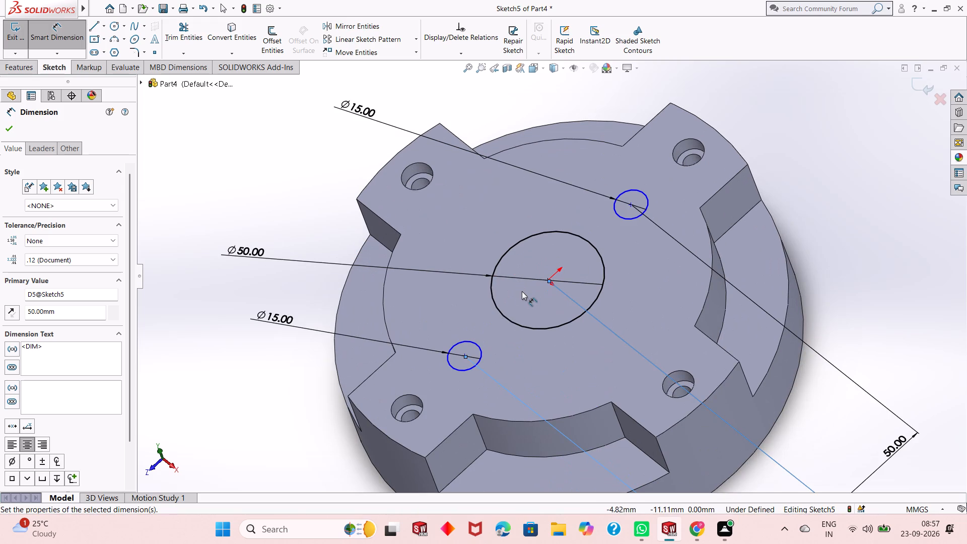
key(ctrl+8)
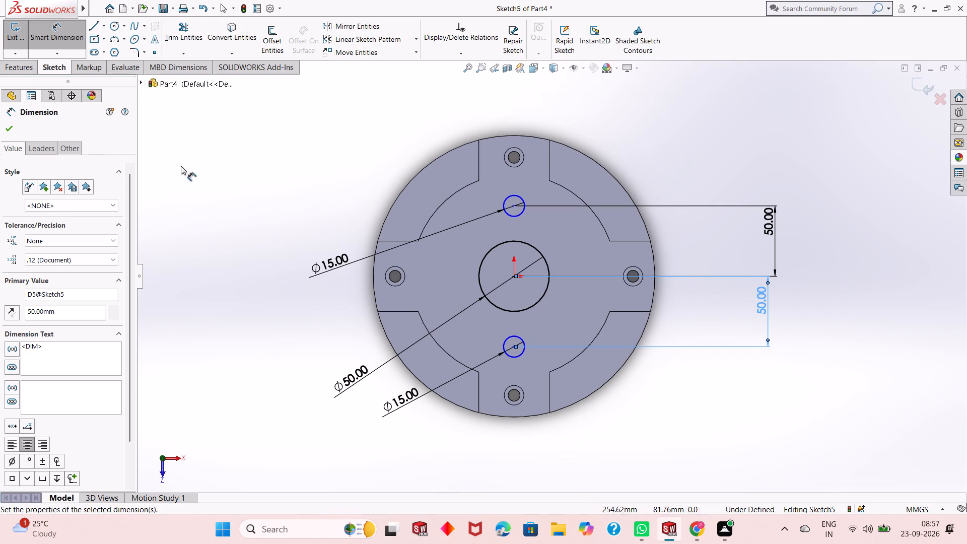
scroll(576, 307, down, 3)
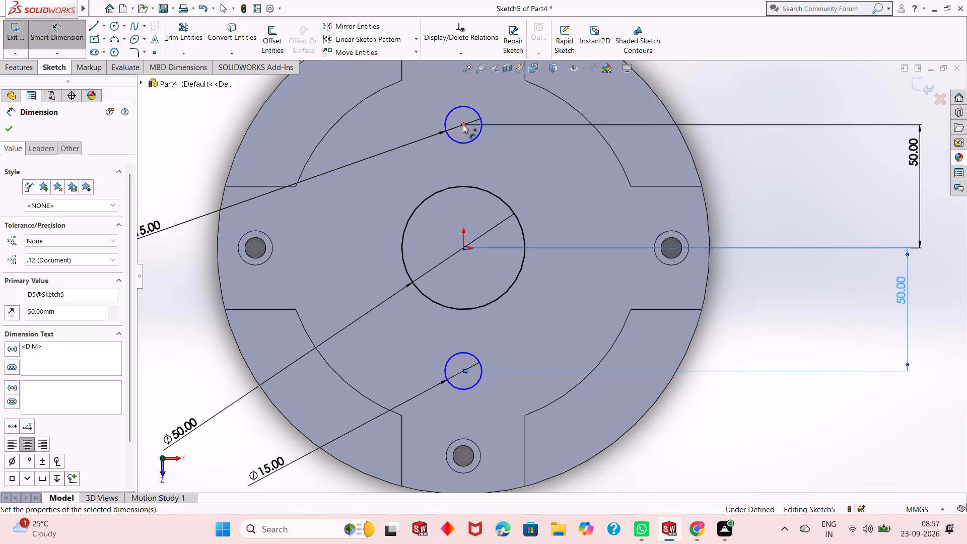
click(9, 129)
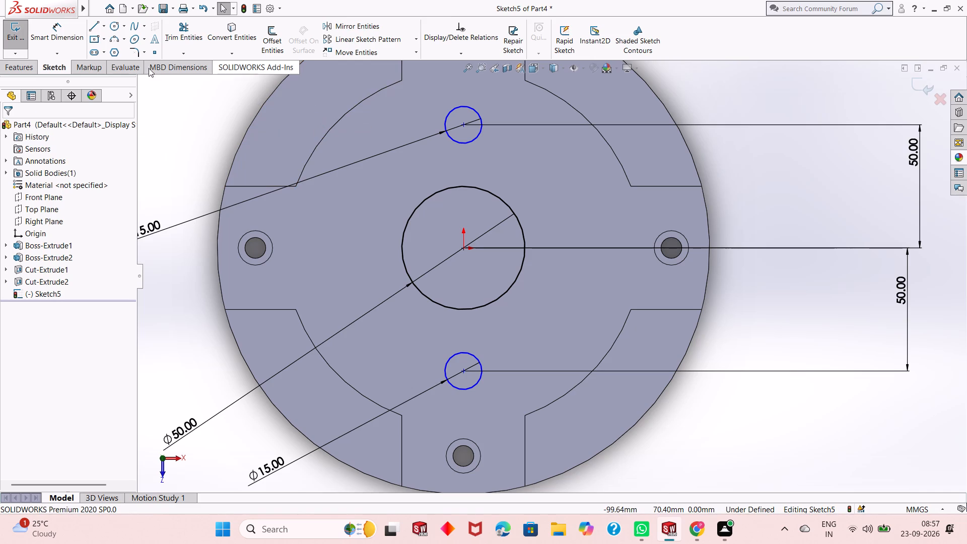
Sketch two lines joining the upper 15 mm circle to the 50 mm circle, about 47 mm on the left side and 51 mm on the right.
click(96, 28)
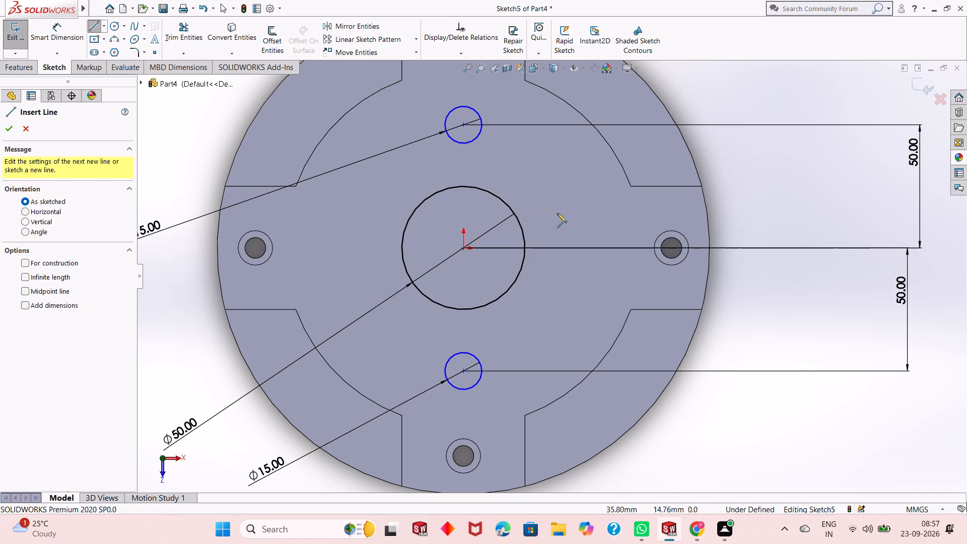
click(445, 121)
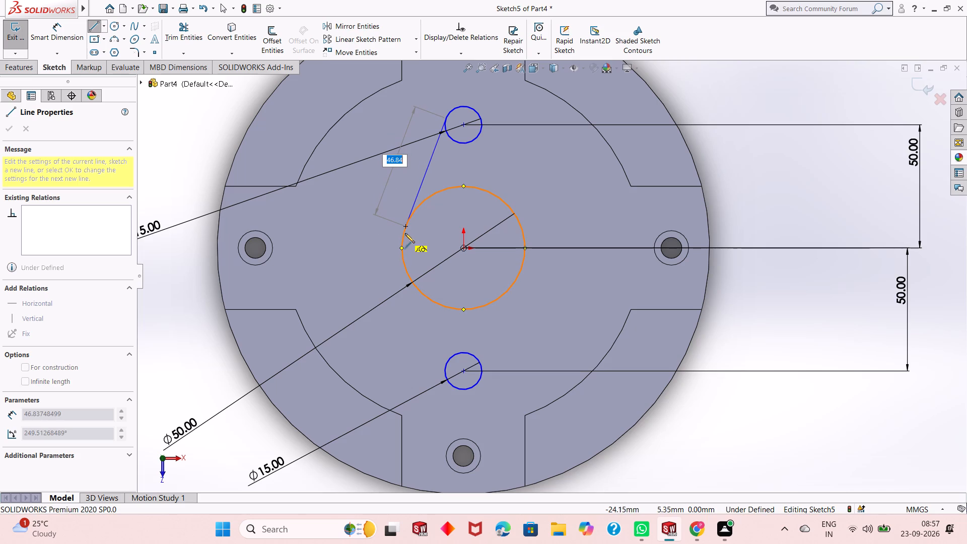
click(410, 221)
right_click(410, 221)
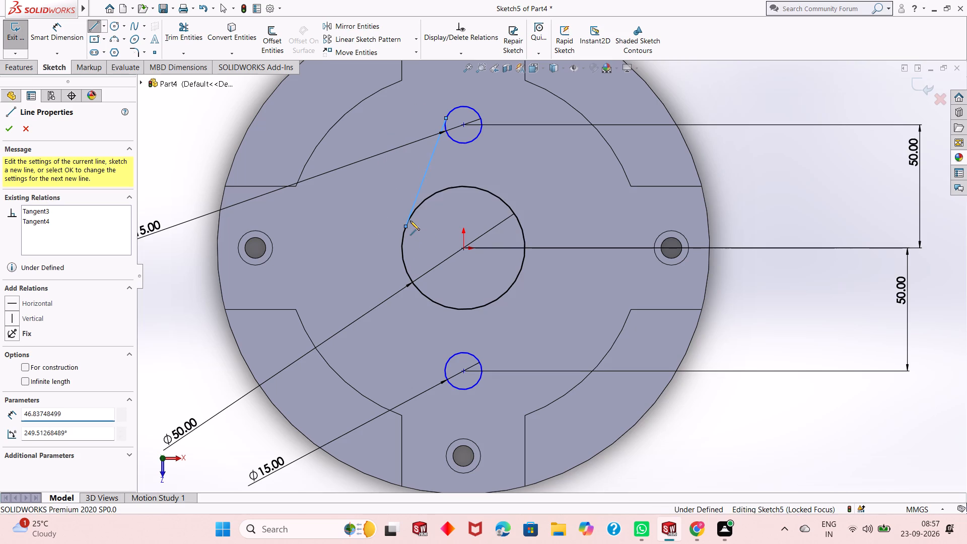
click(424, 225)
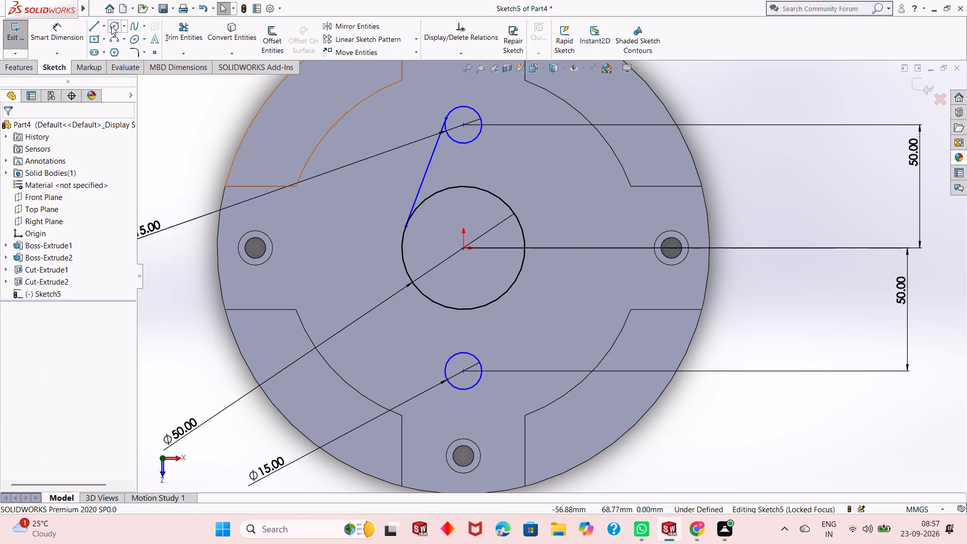
click(99, 29)
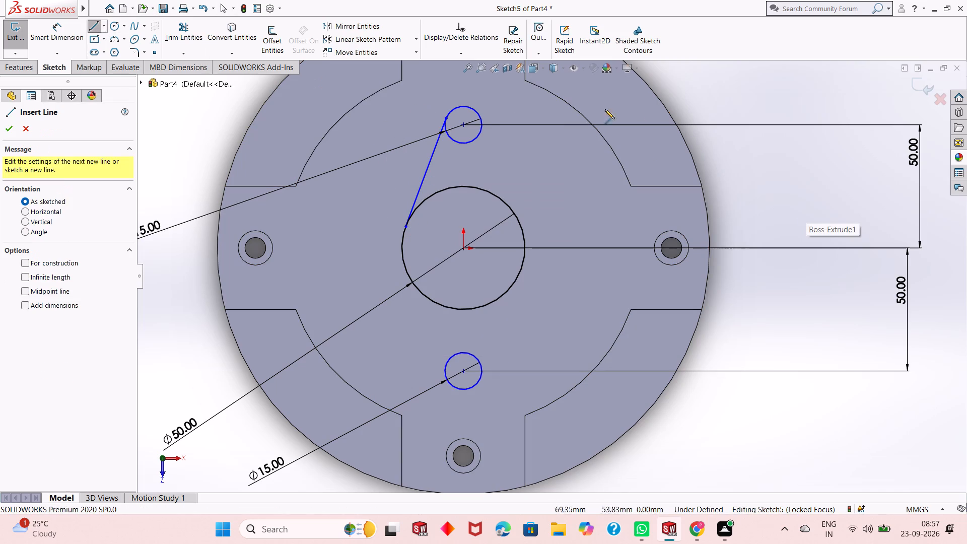
click(481, 118)
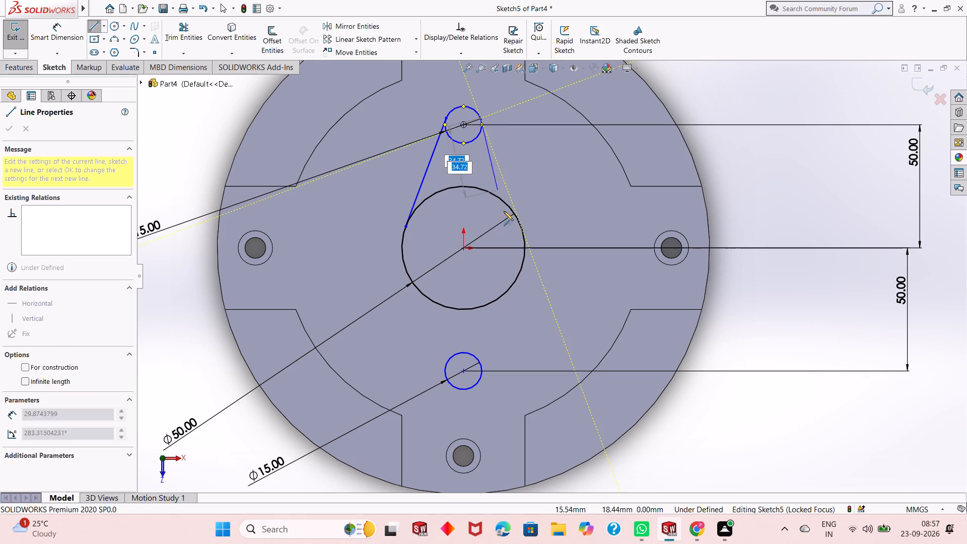
click(523, 236)
right_click(531, 217)
click(540, 228)
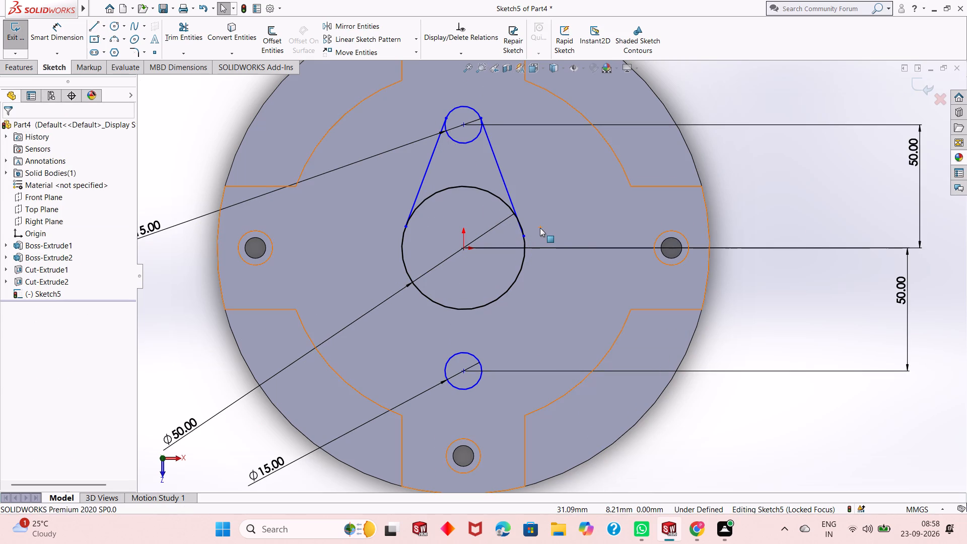
Sketch two lines about 47 mm long joining the left and right sides of the lower 15 mm circle to the 50 mm circle.
click(93, 25)
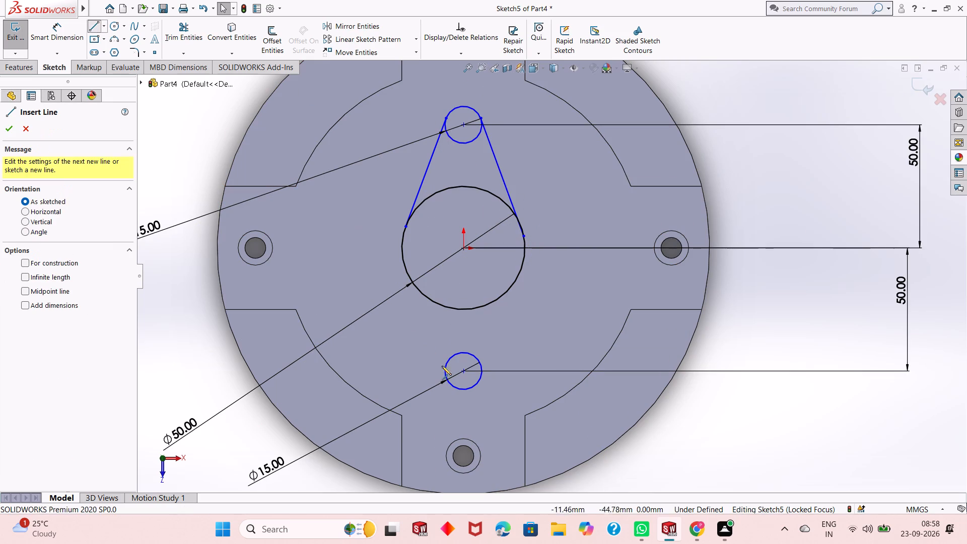
click(445, 377)
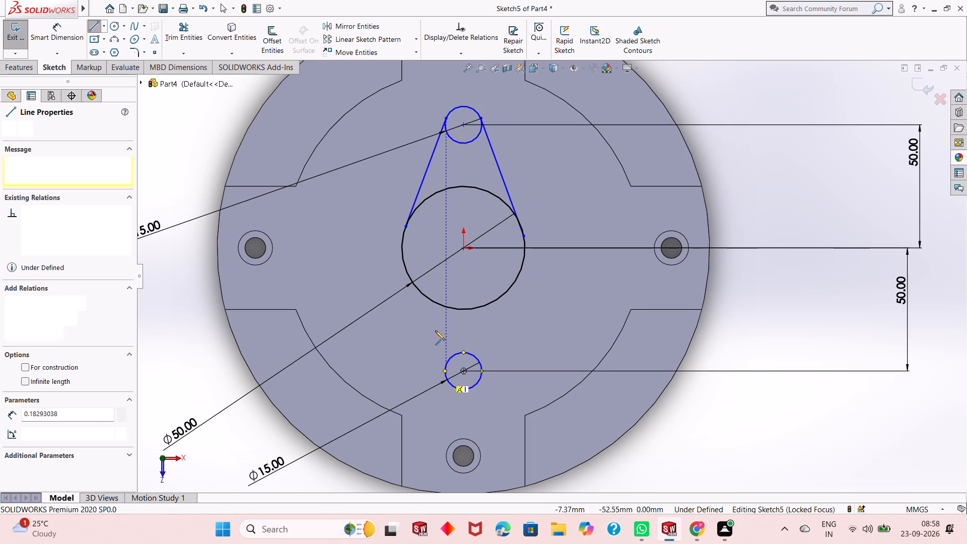
click(408, 271)
right_click(408, 271)
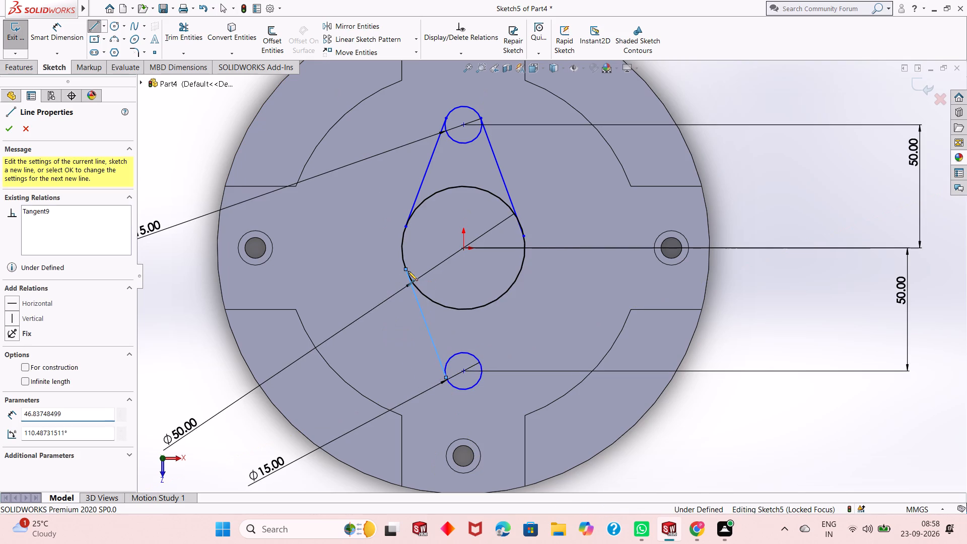
click(430, 274)
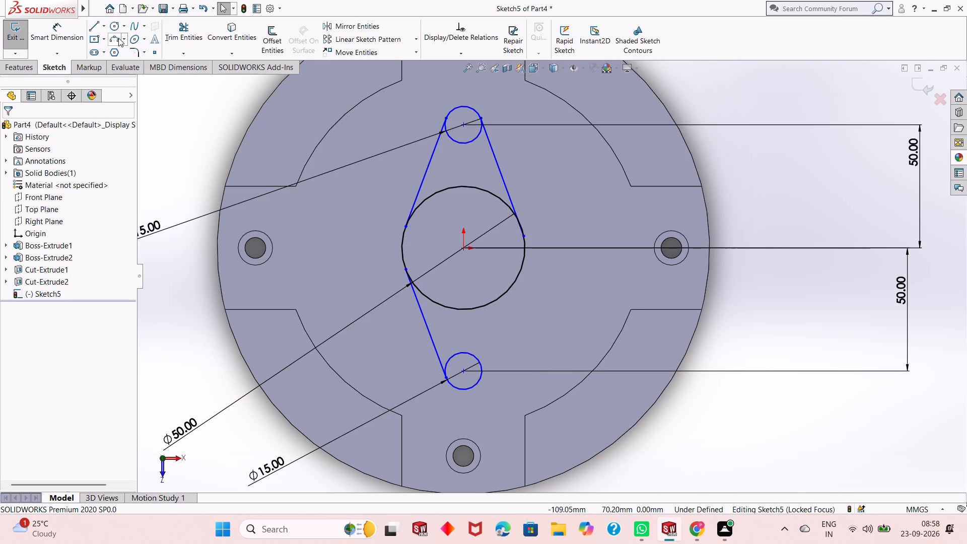
click(94, 28)
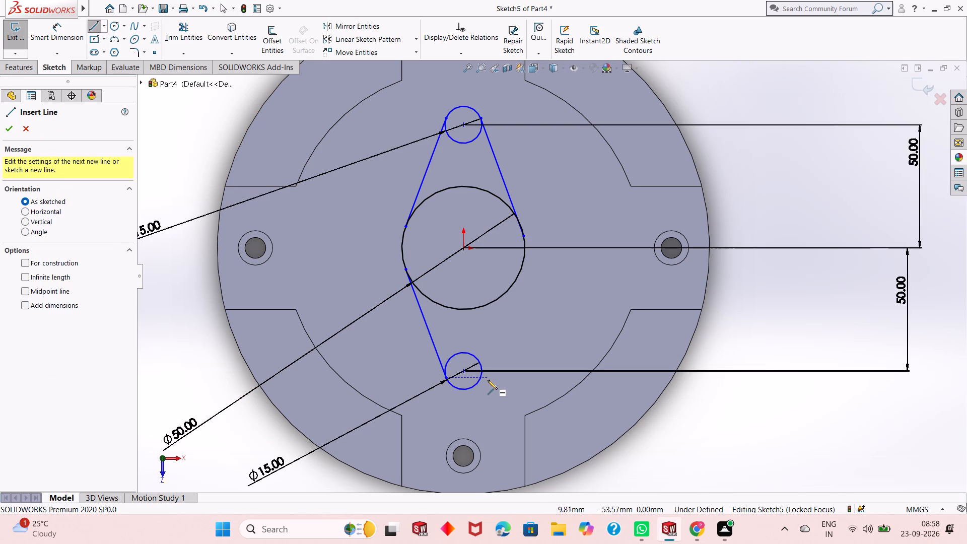
click(477, 378)
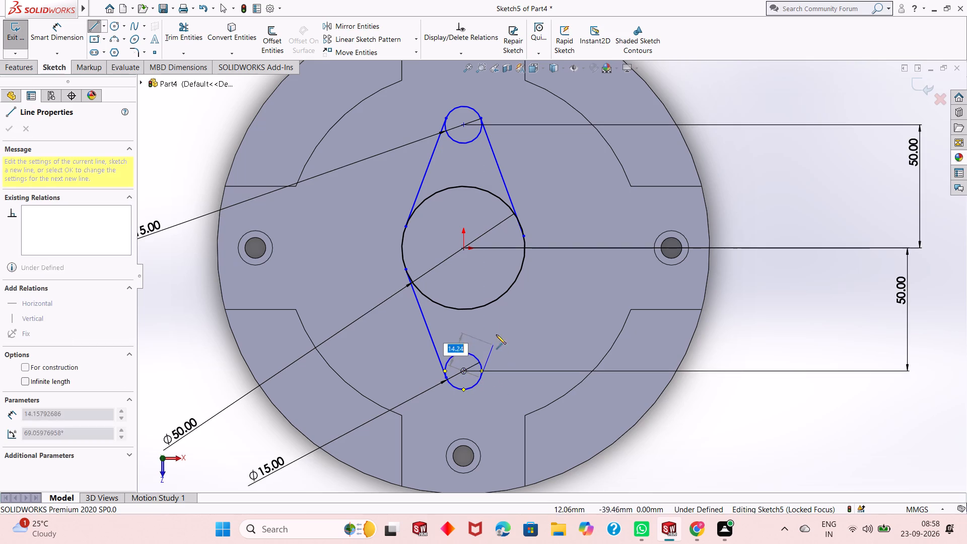
click(524, 261)
right_click(524, 261)
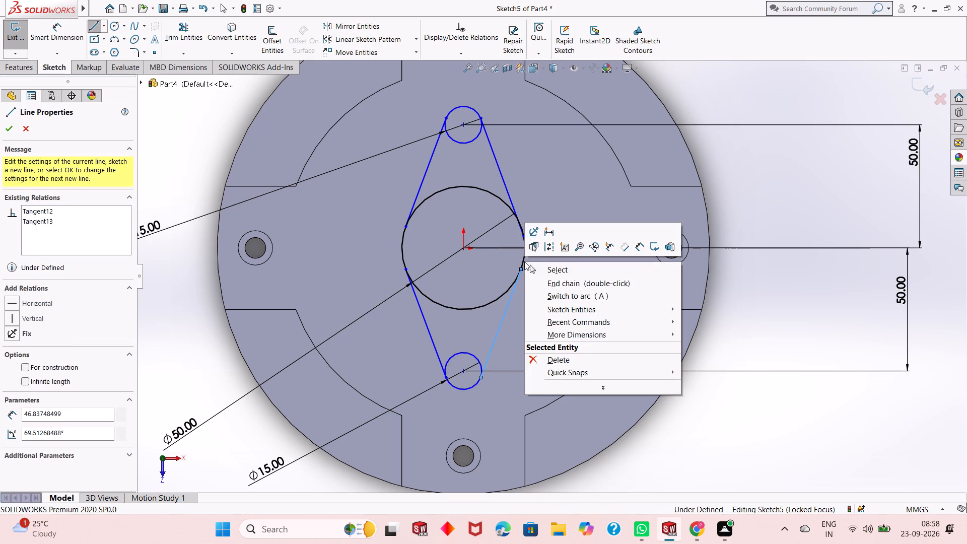
click(529, 266)
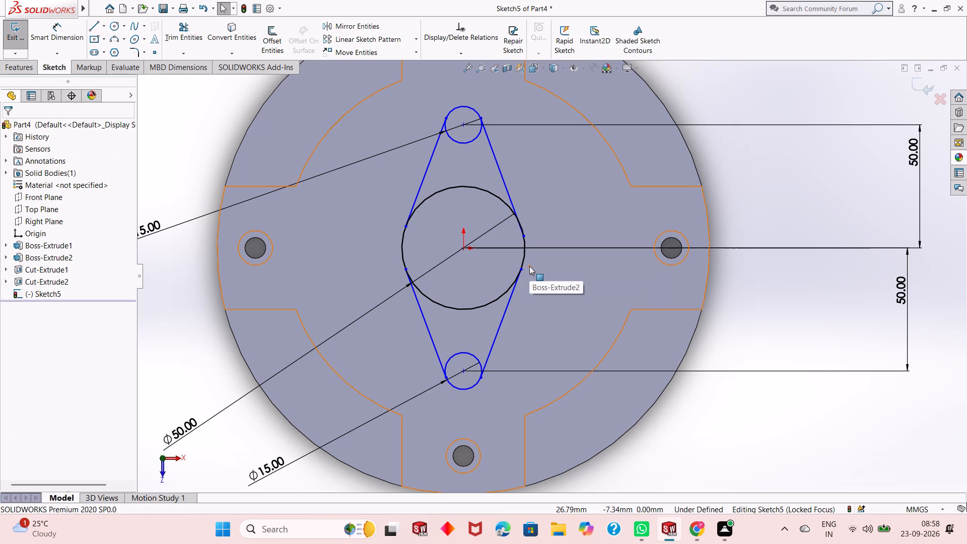
Apply a tangent relation between the upper-left connecting line and the 50 mm circle.
scroll(488, 246, down, 3)
scroll(483, 246, up, 4)
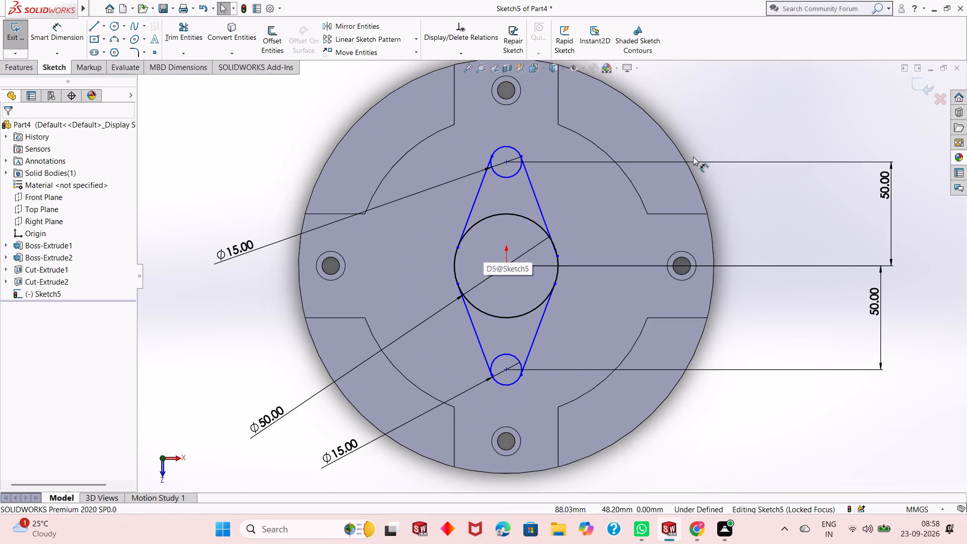
right_click(709, 125)
click(683, 116)
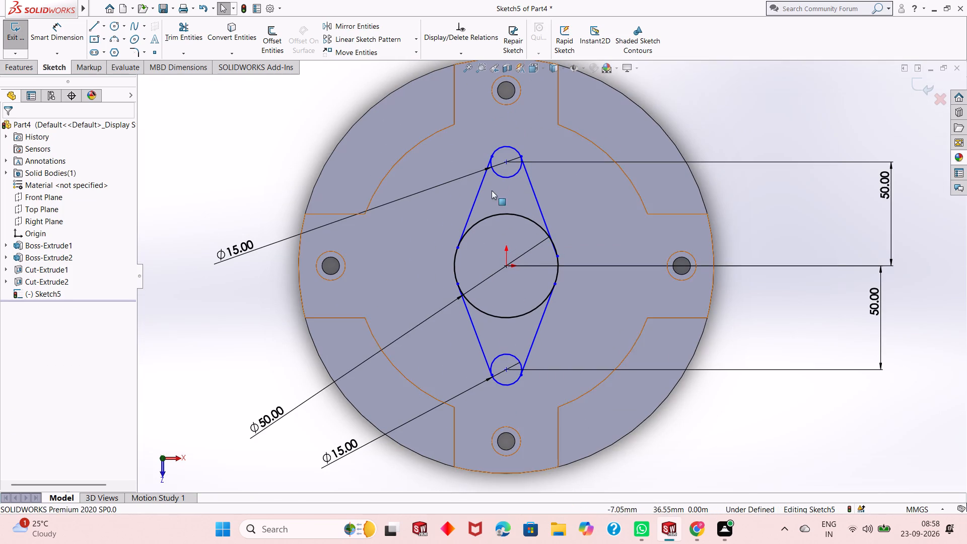
scroll(493, 196, down, 1)
click(477, 199)
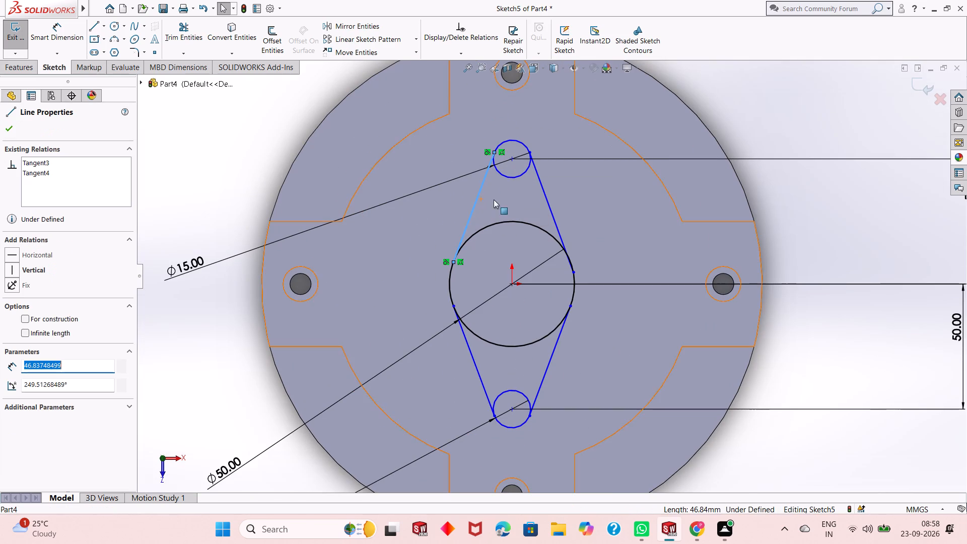
ctrl+click(494, 225)
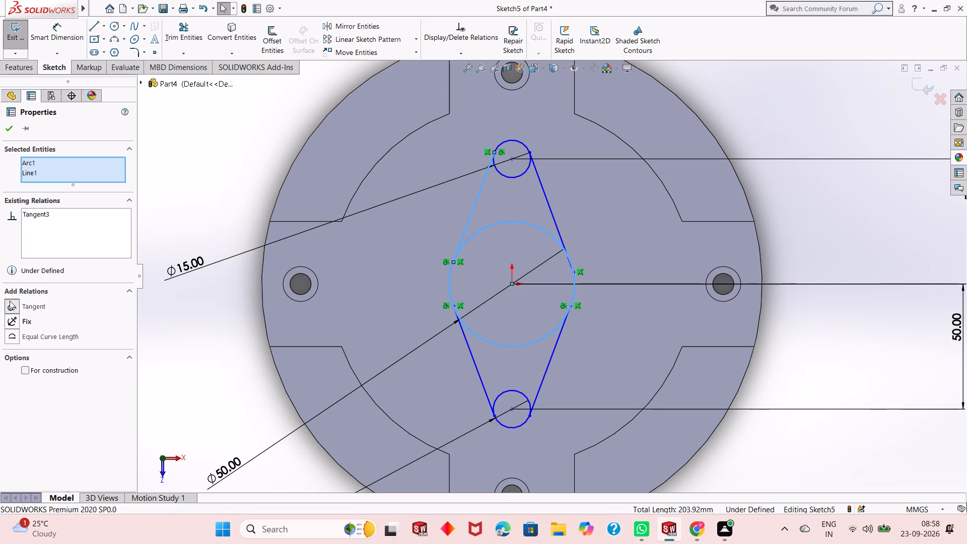
click(10, 301)
click(10, 132)
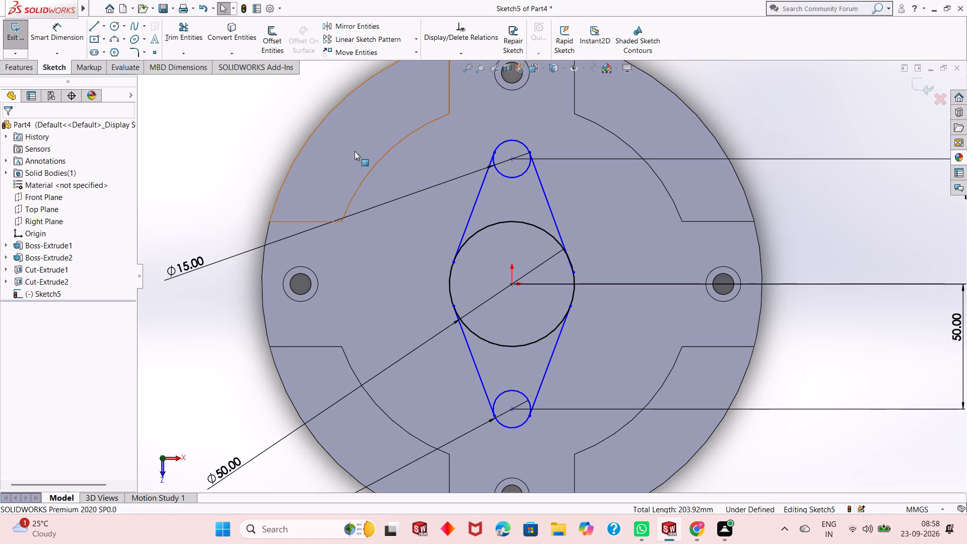
Apply a tangent relation between the upper-left connecting line and the upper 15 mm circle.
click(475, 203)
ctrl+click(509, 174)
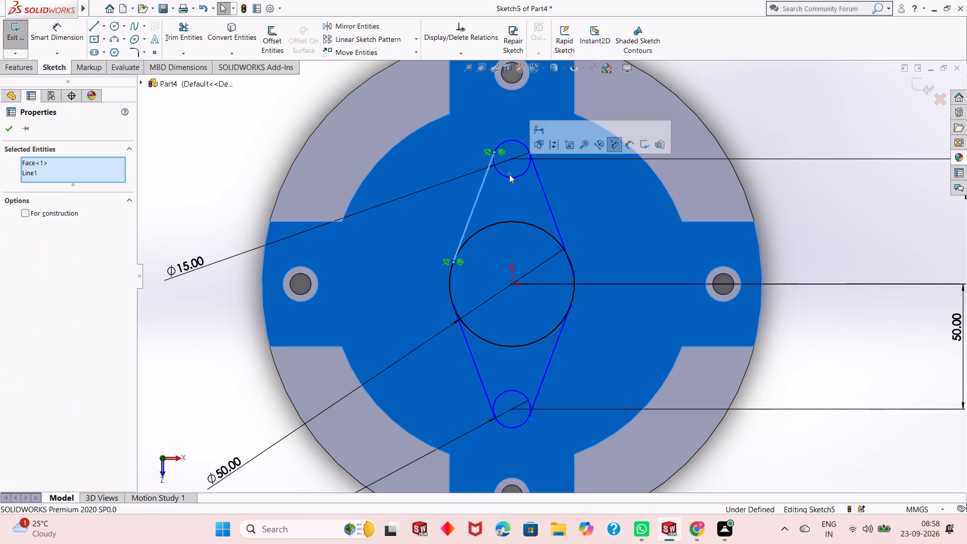
key(Escape)
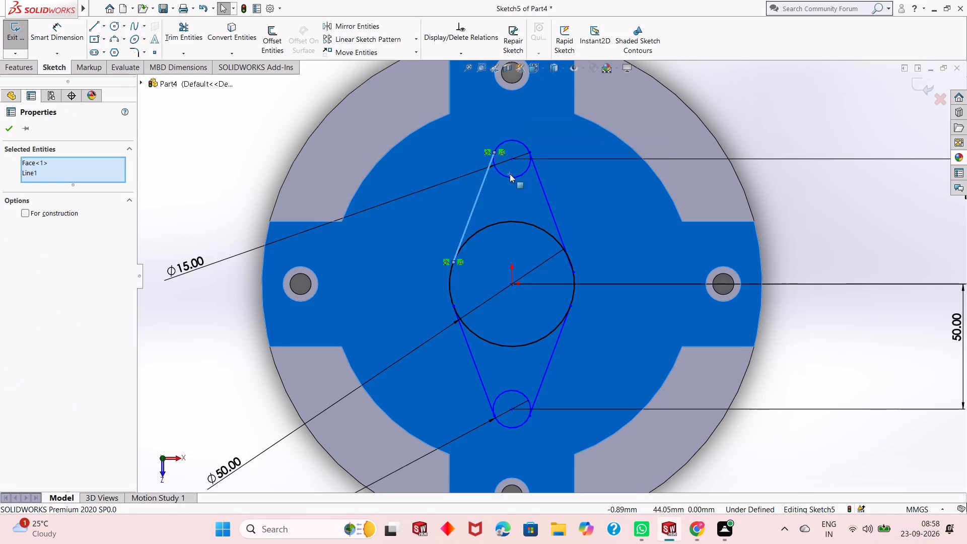
key(Escape)
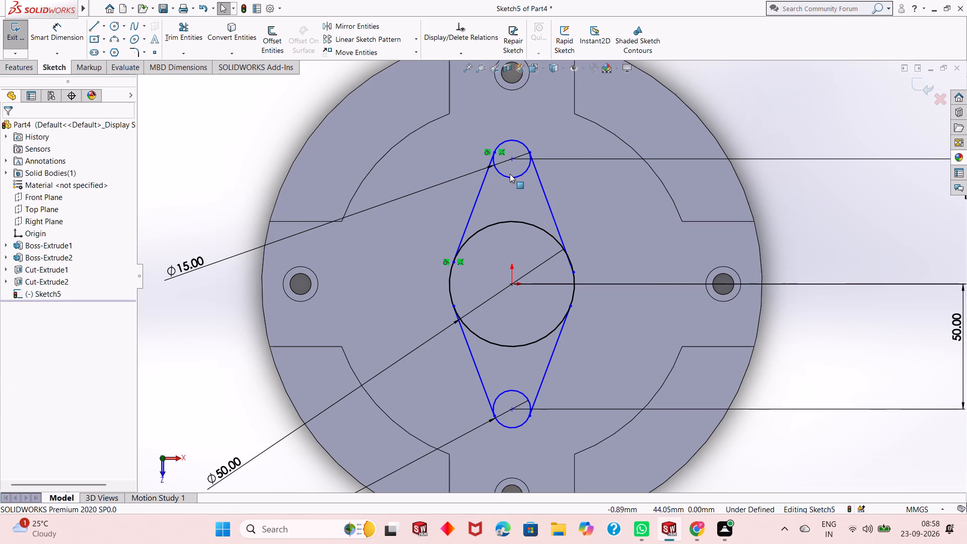
click(471, 212)
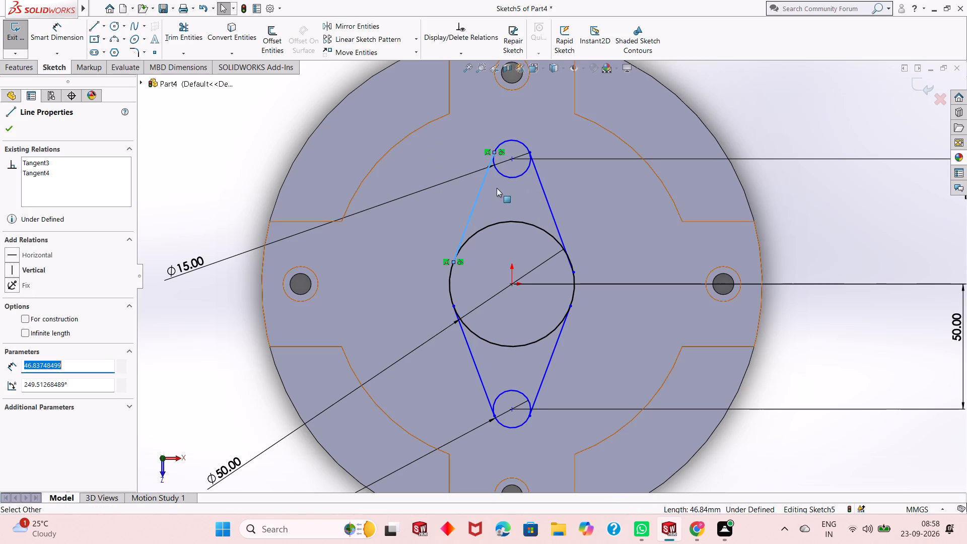
ctrl+click(506, 177)
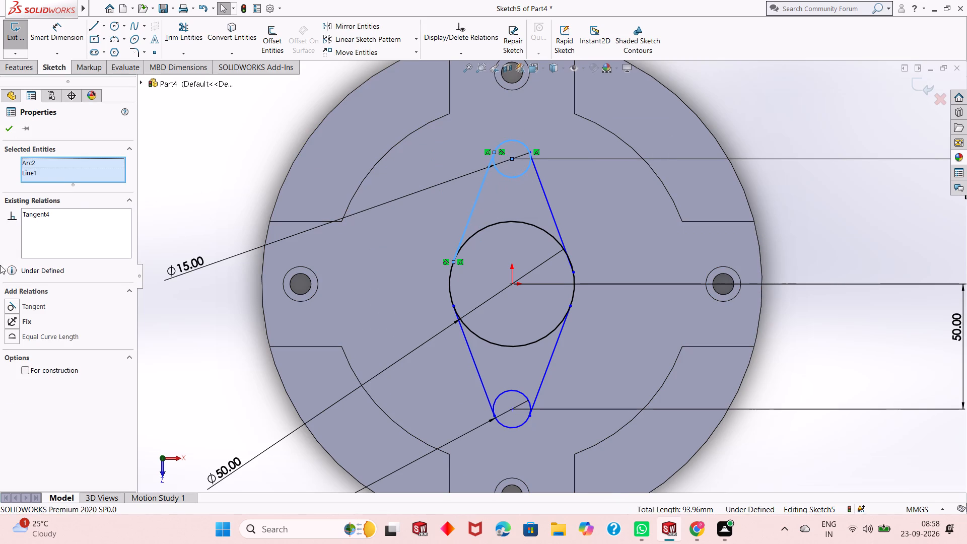
click(12, 302)
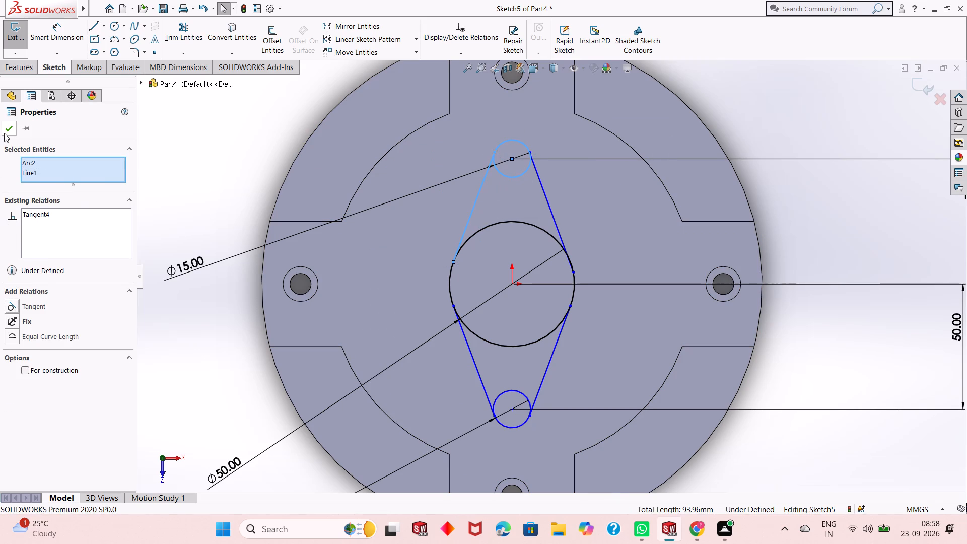
click(4, 131)
Make the upper-right connecting line tangent to both the 50 mm circle and the upper 15 mm circle.
scroll(522, 201, down, 2)
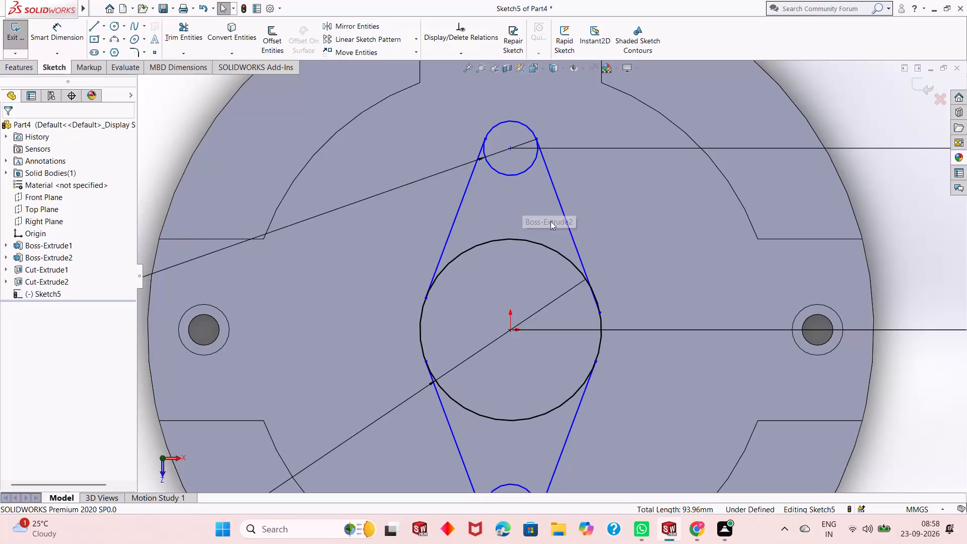
click(564, 220)
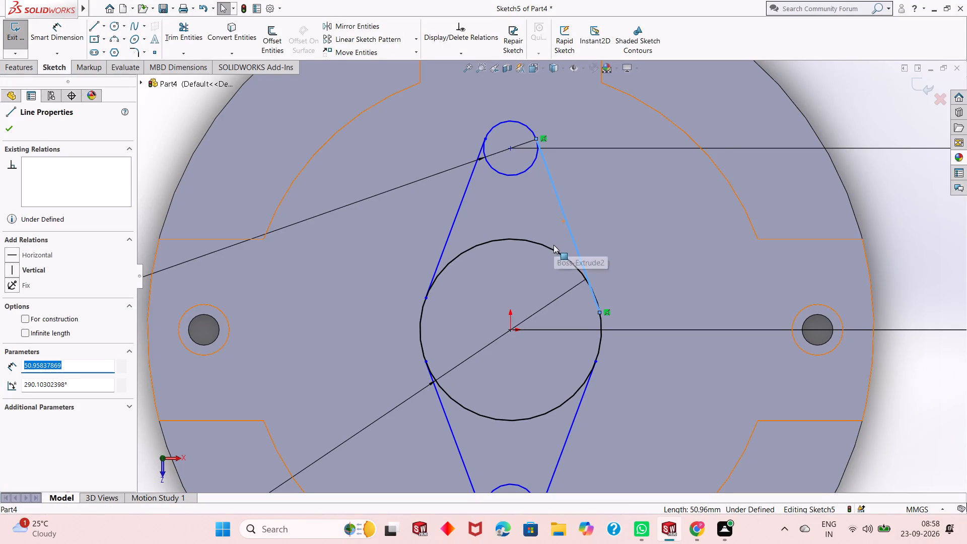
ctrl+click(554, 248)
click(10, 305)
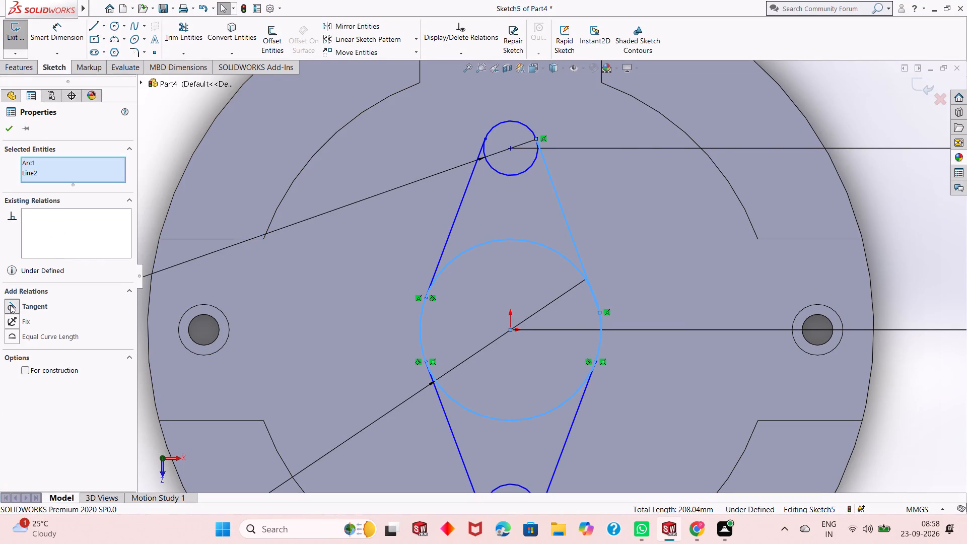
click(10, 133)
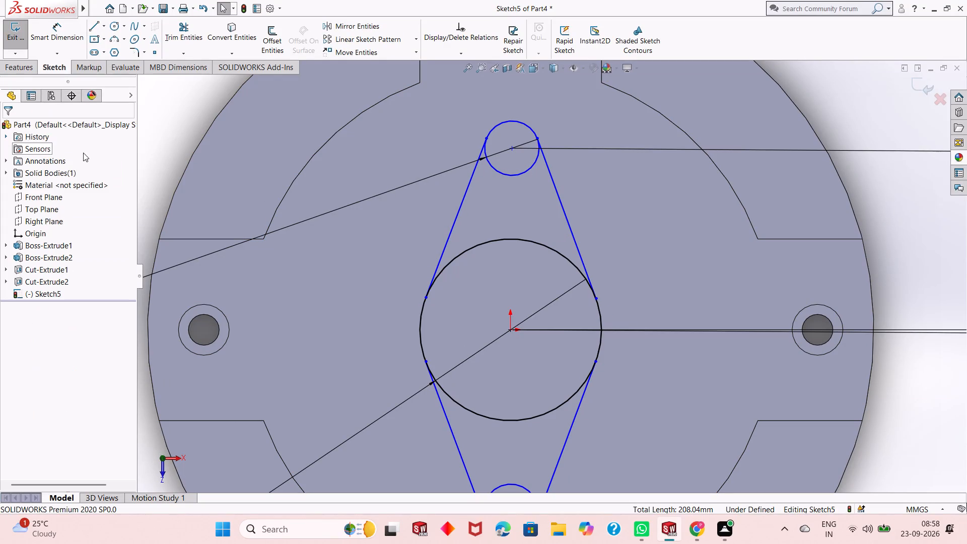
click(564, 211)
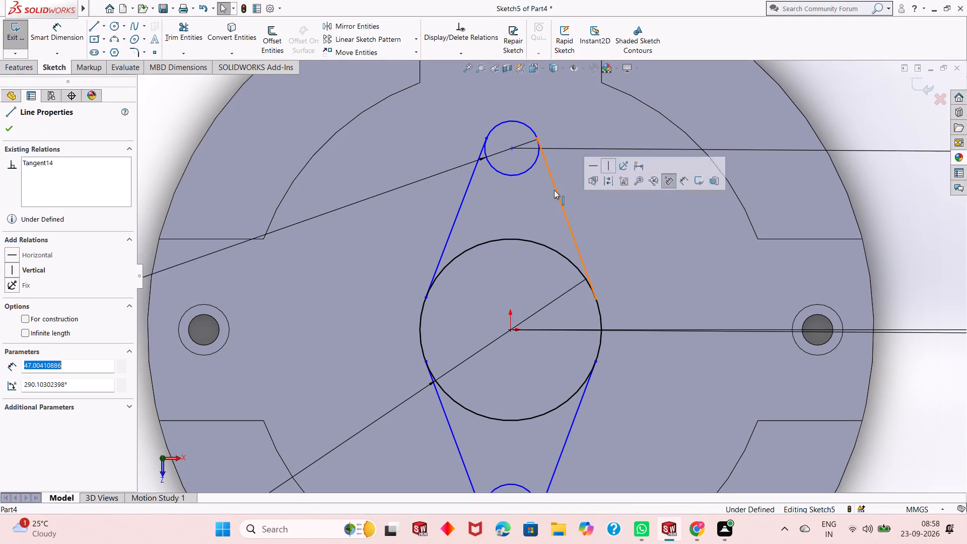
ctrl+click(524, 174)
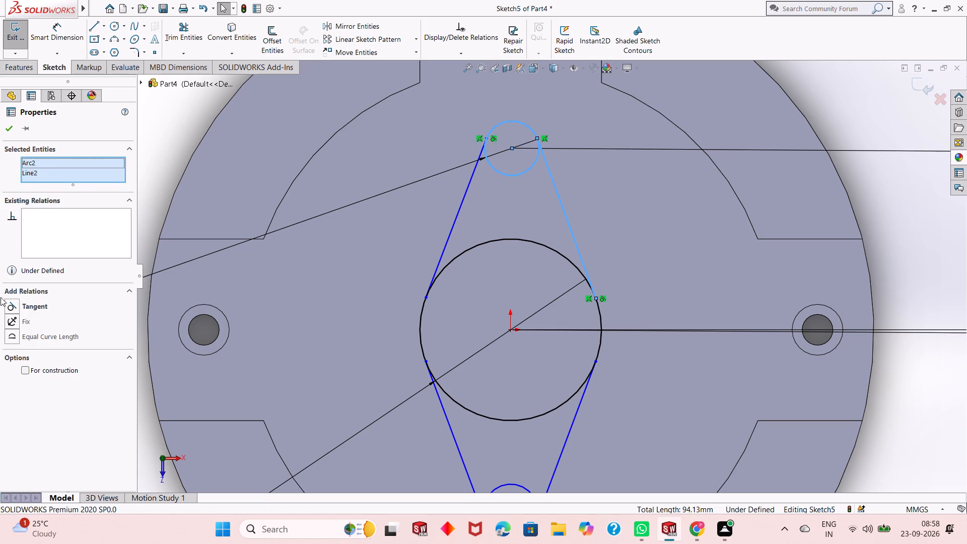
click(11, 307)
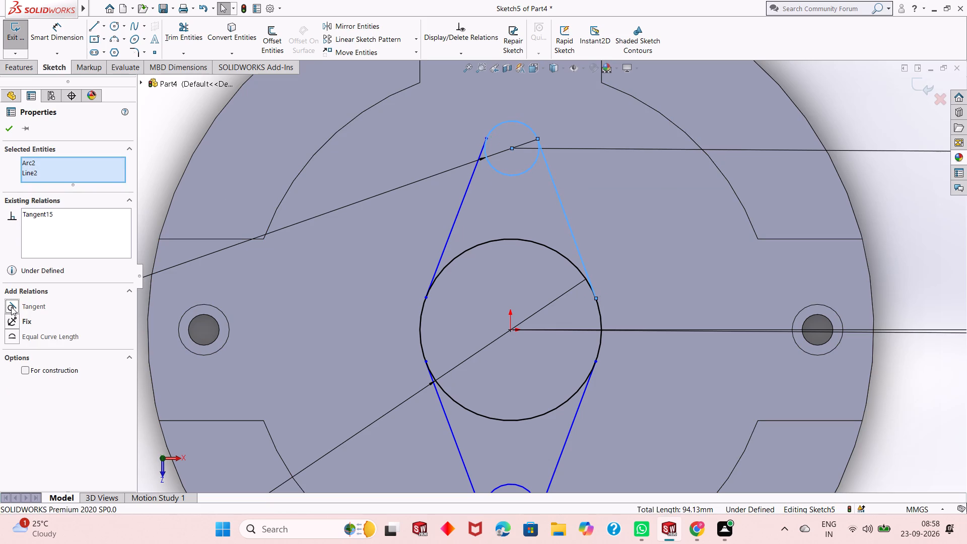
click(9, 132)
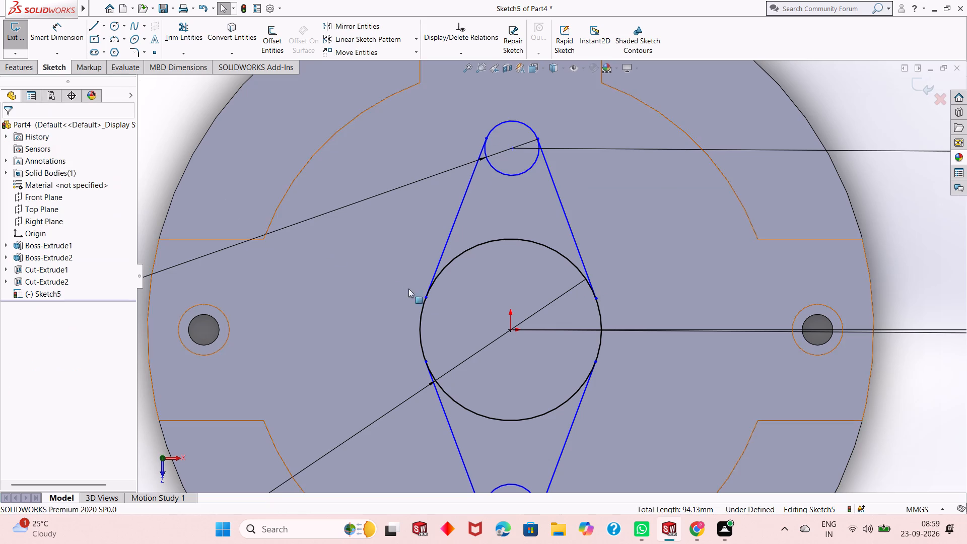
Apply tangent relations between each of the two lower connecting lines and the 50 mm circle.
scroll(438, 314, up, 5)
scroll(561, 390, down, 3)
scroll(548, 307, down, 2)
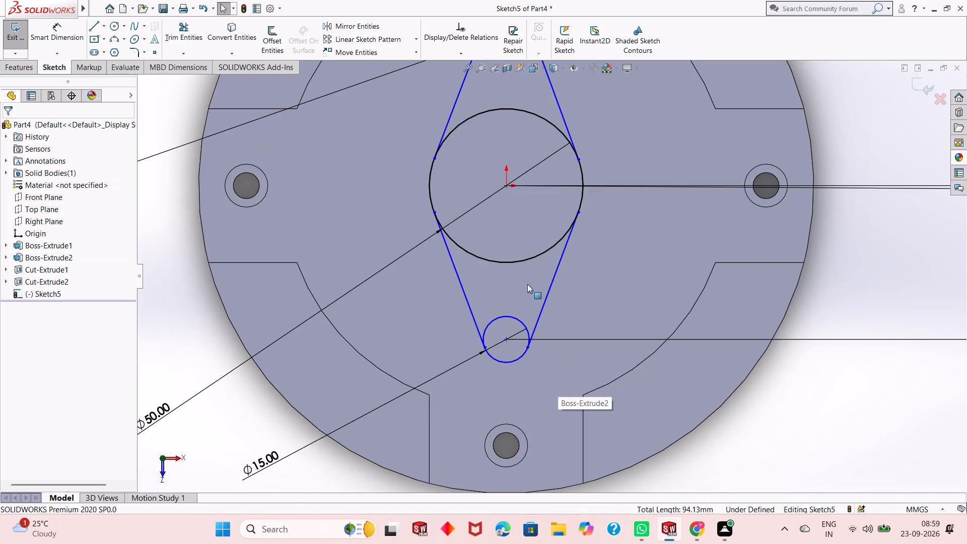
click(449, 294)
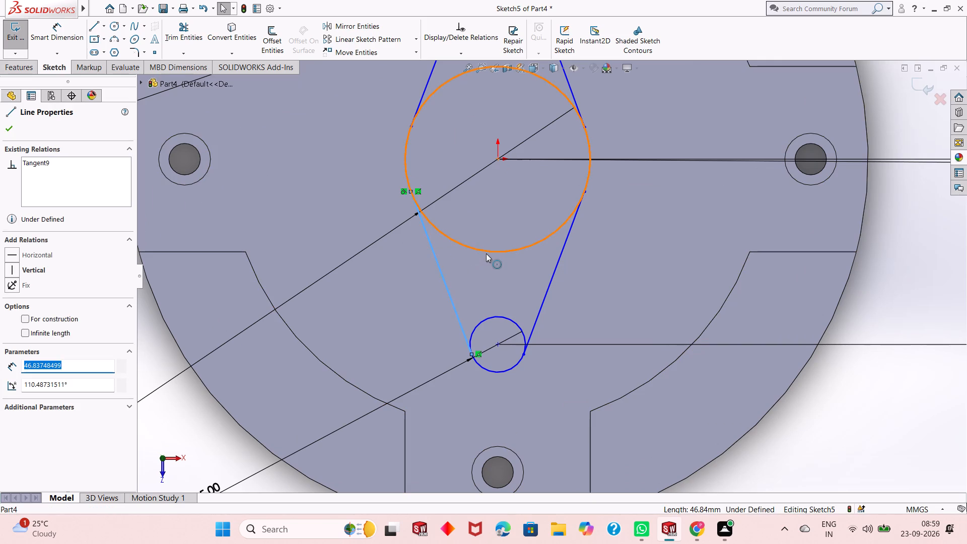
ctrl+click(486, 253)
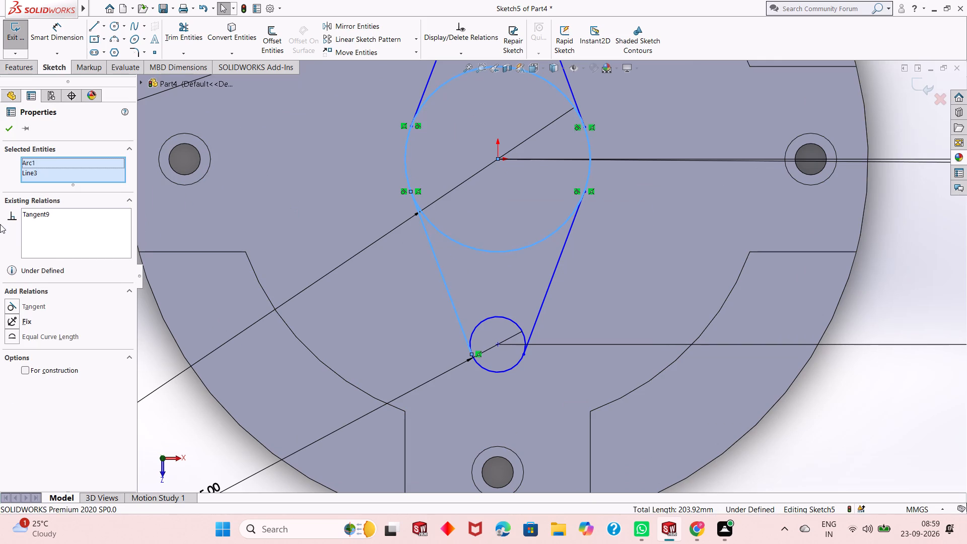
click(17, 309)
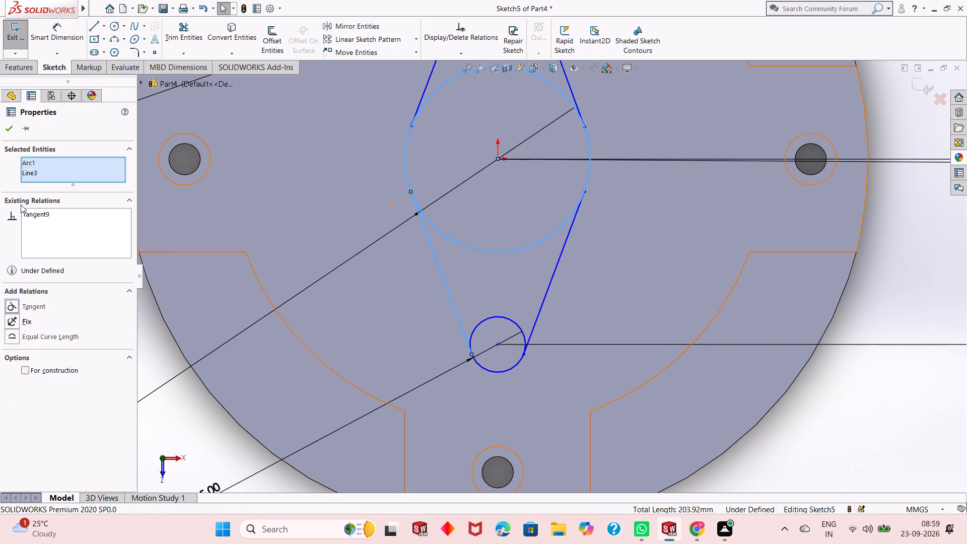
click(6, 130)
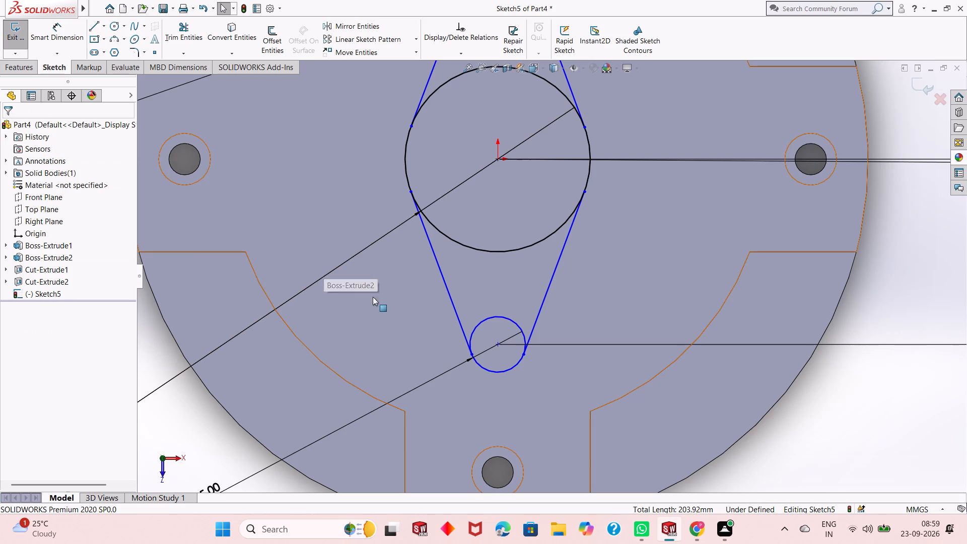
click(546, 288)
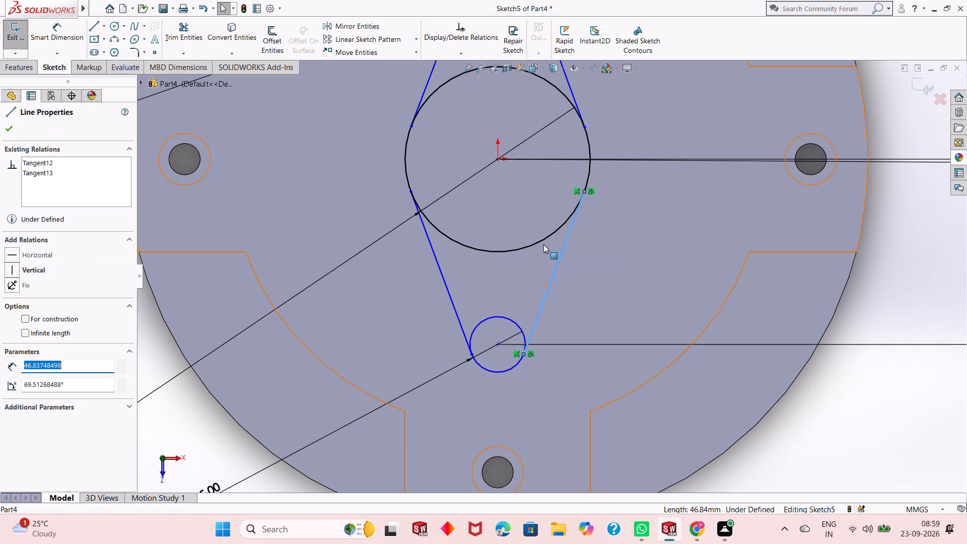
ctrl+click(543, 242)
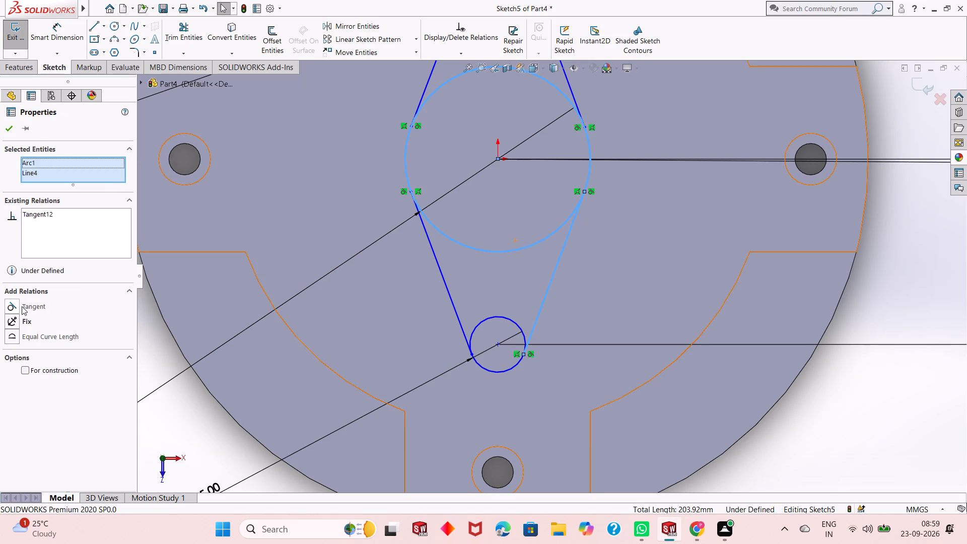
click(22, 306)
click(3, 131)
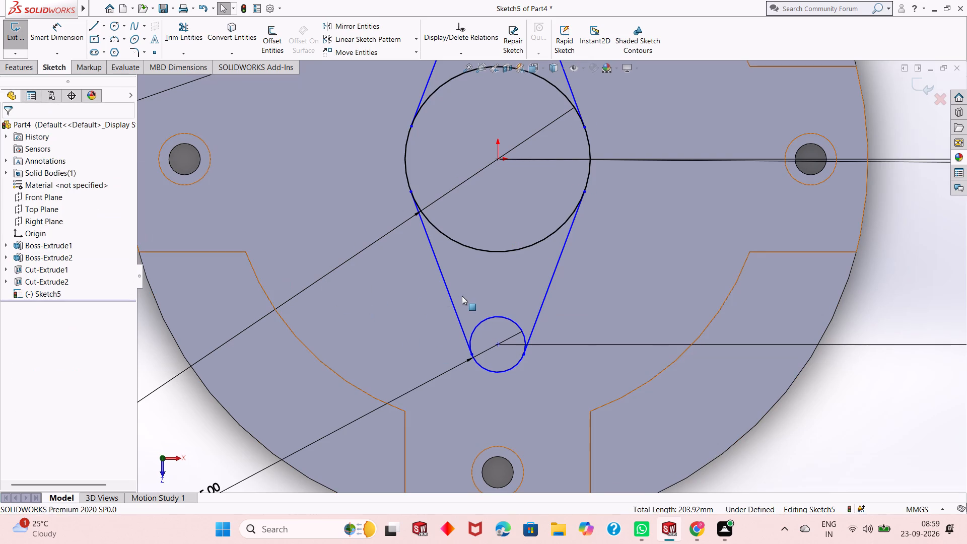
Apply tangent relations between each of the two lower connecting lines and the lower 15 mm circle.
click(454, 307)
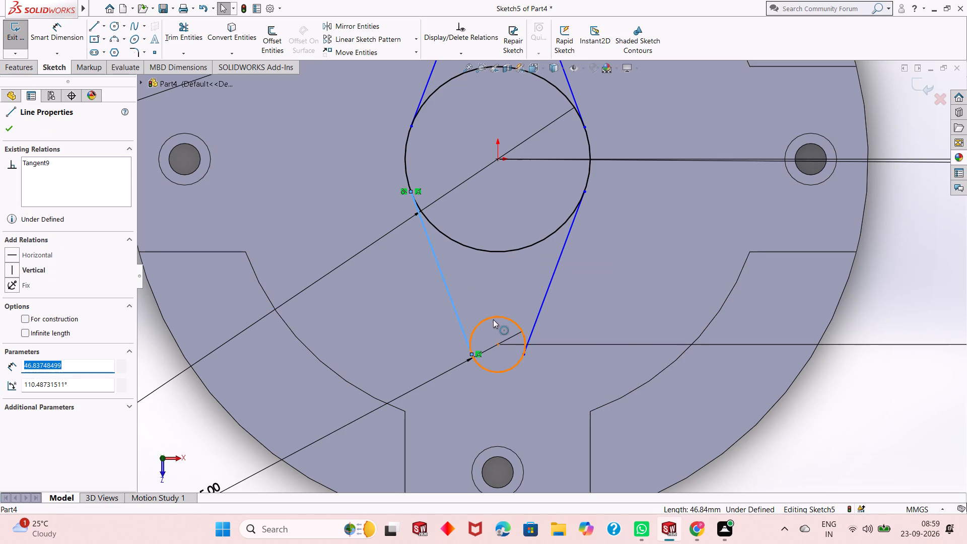
ctrl+click(493, 319)
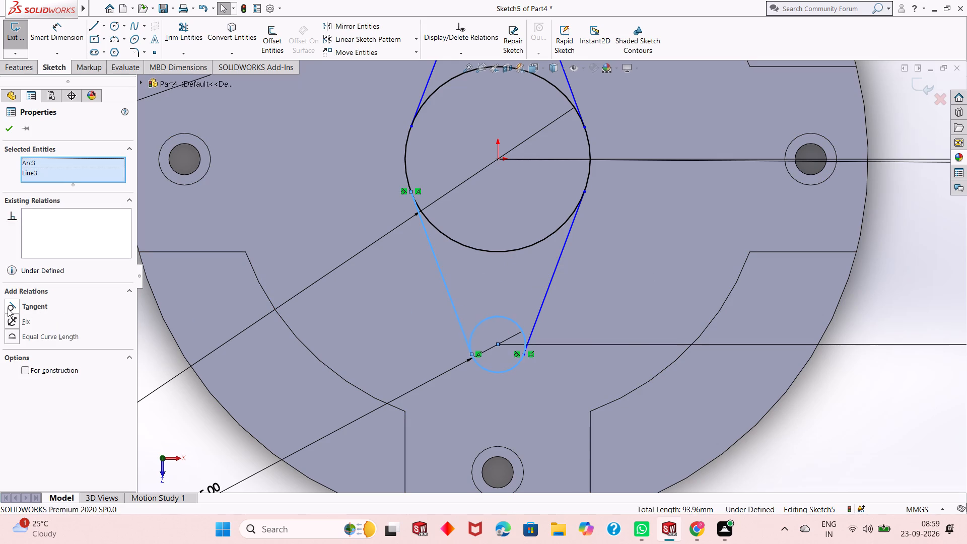
click(8, 308)
click(10, 134)
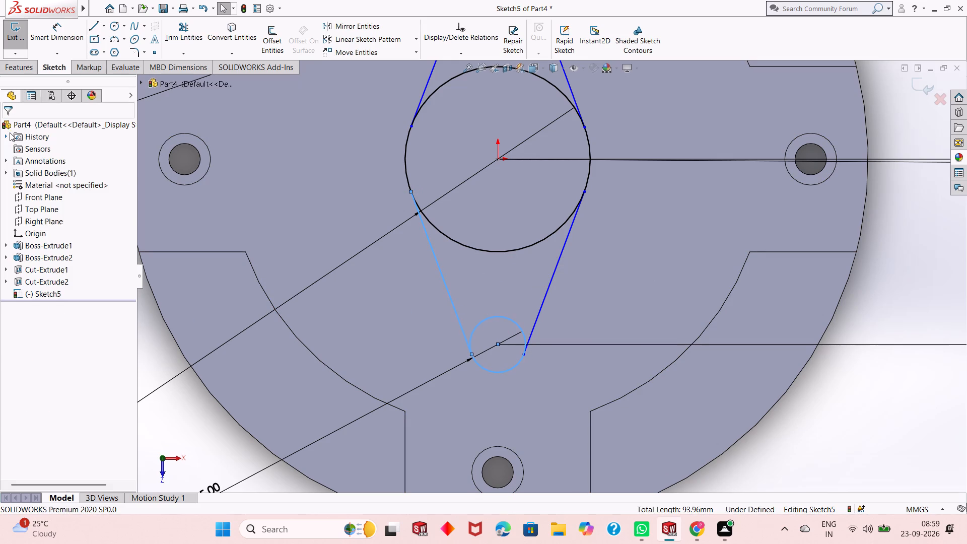
click(550, 291)
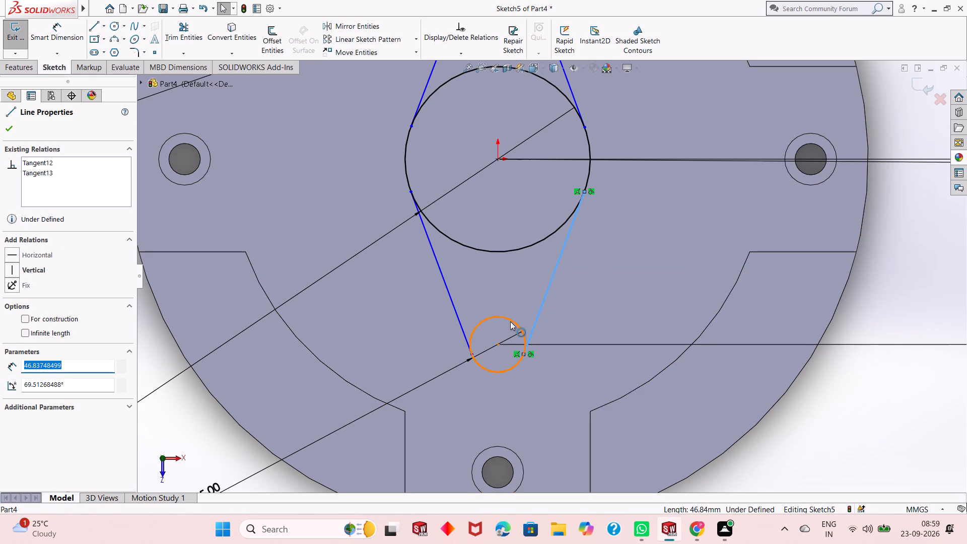
ctrl+click(509, 322)
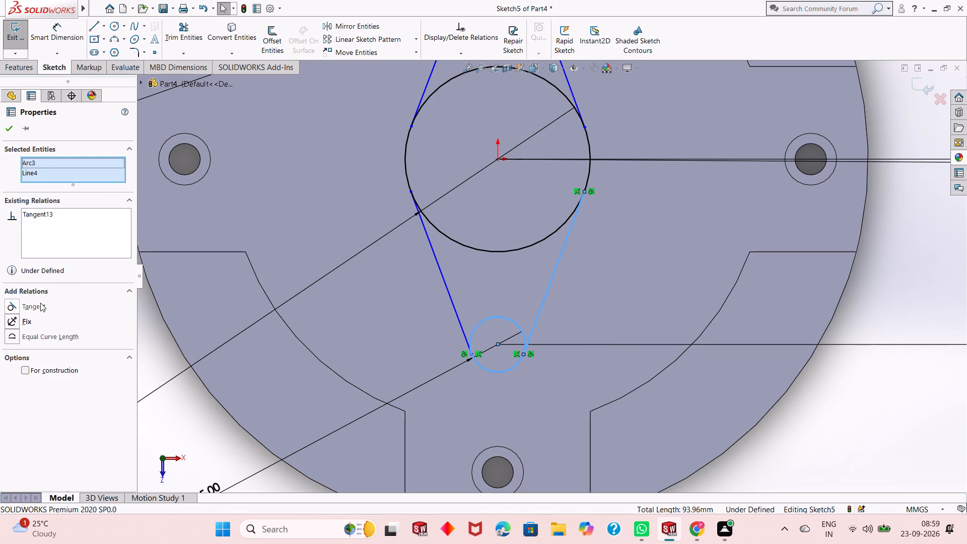
click(24, 307)
click(2, 135)
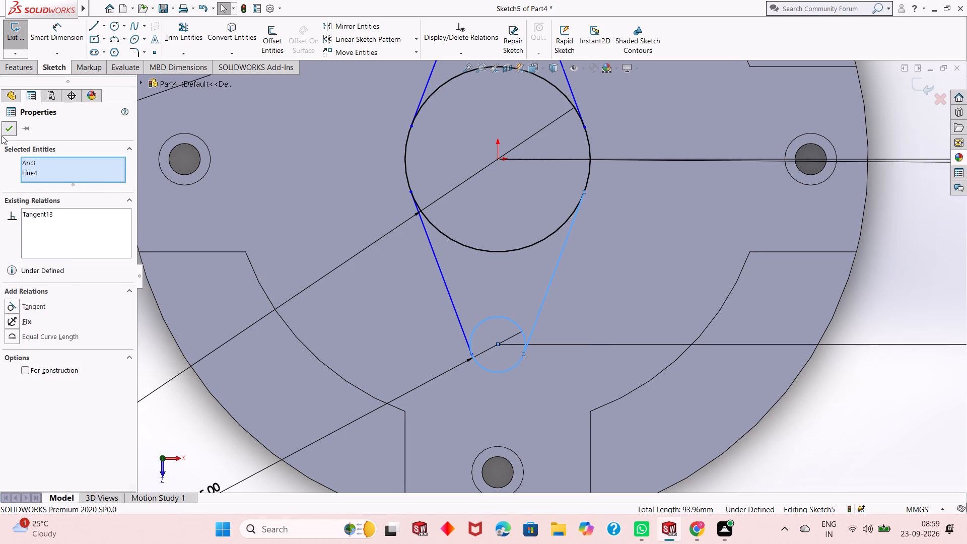
Trim away the inner arcs of both 15 mm circles and the 50 mm circle to leave one closed diamond-shaped outline.
scroll(277, 346, up, 3)
scroll(657, 271, up, 2)
scroll(620, 241, down, 2)
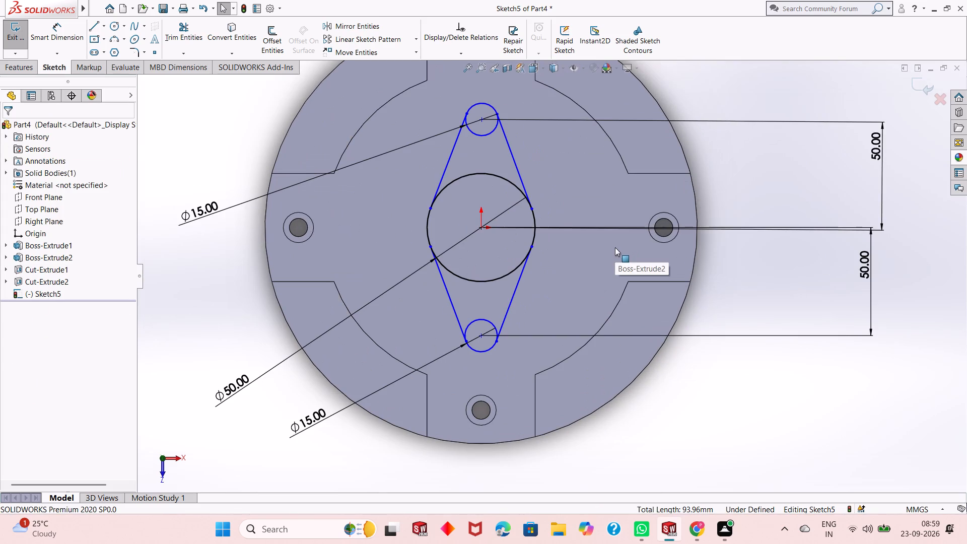
click(191, 34)
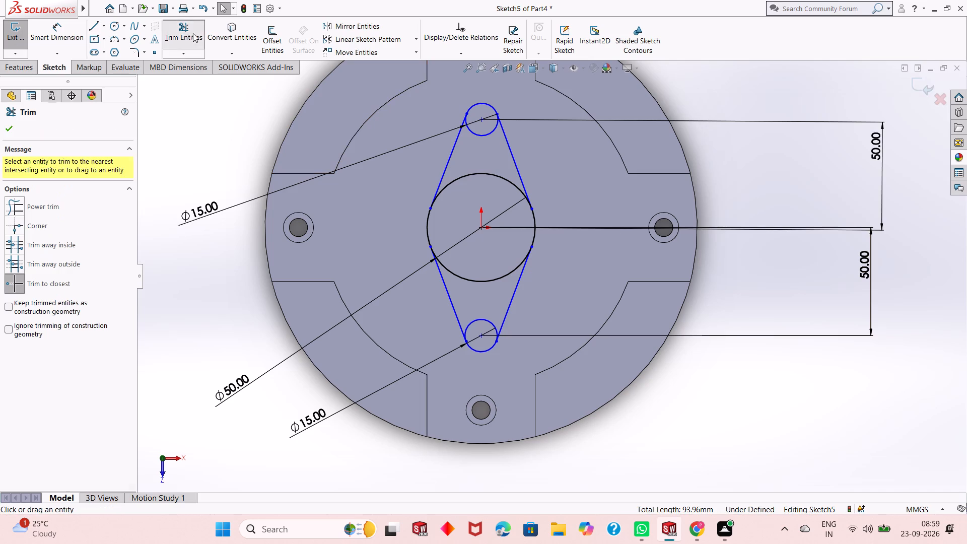
click(479, 137)
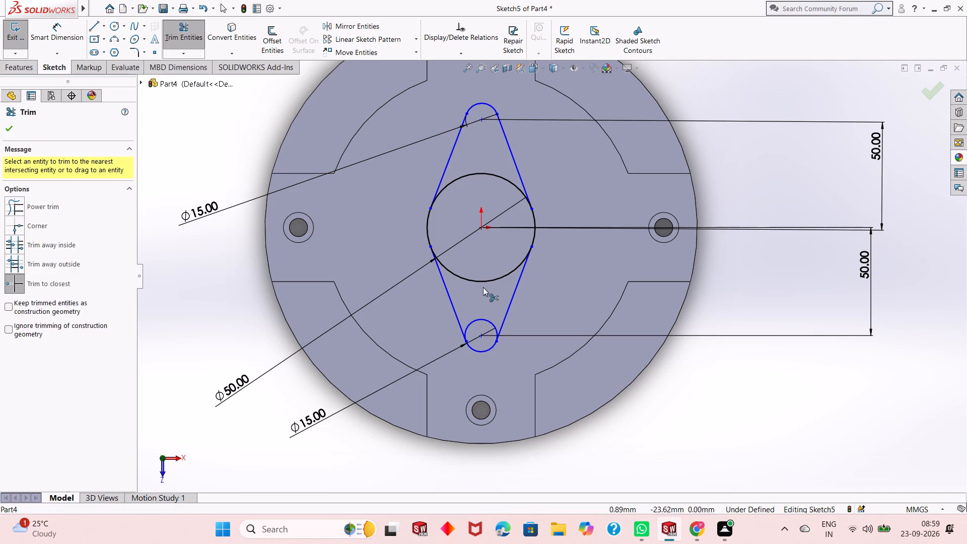
click(474, 324)
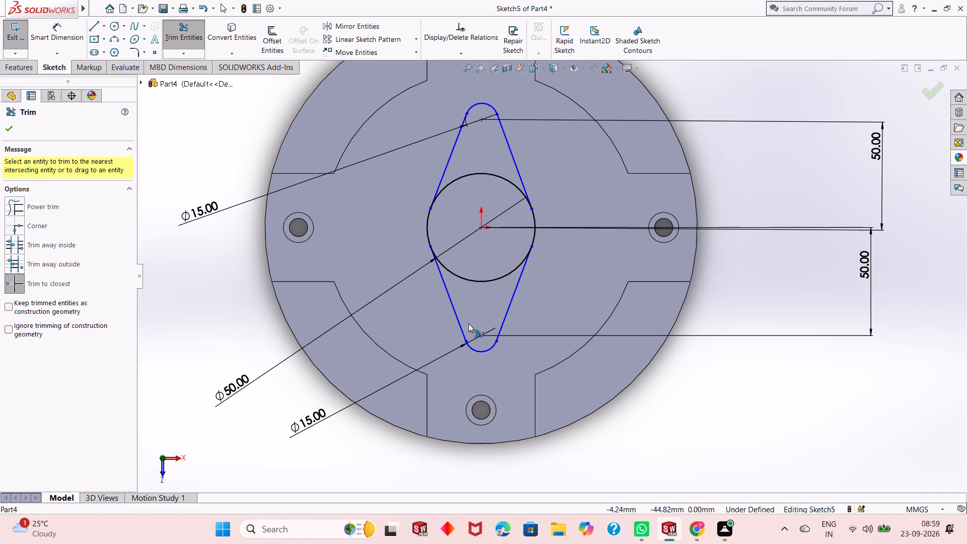
click(490, 277)
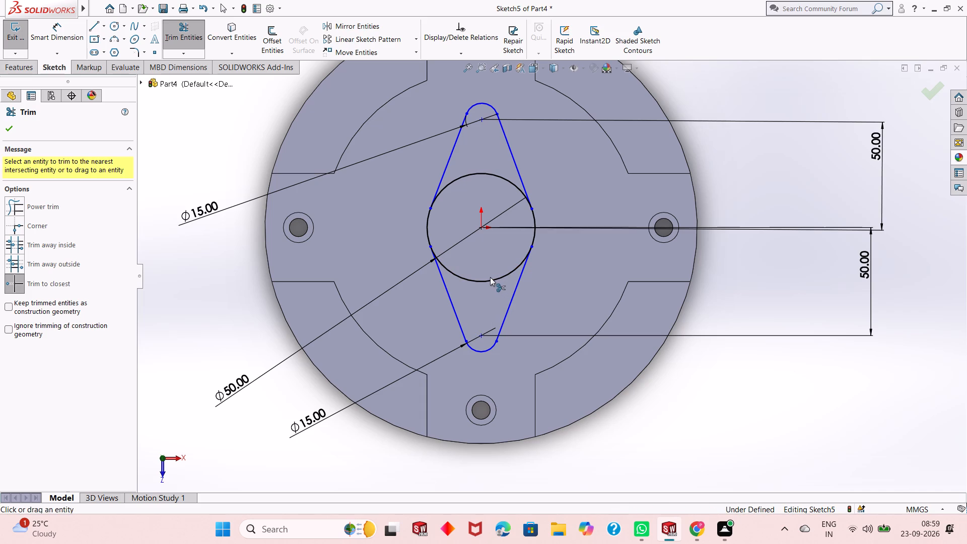
click(487, 280)
click(482, 176)
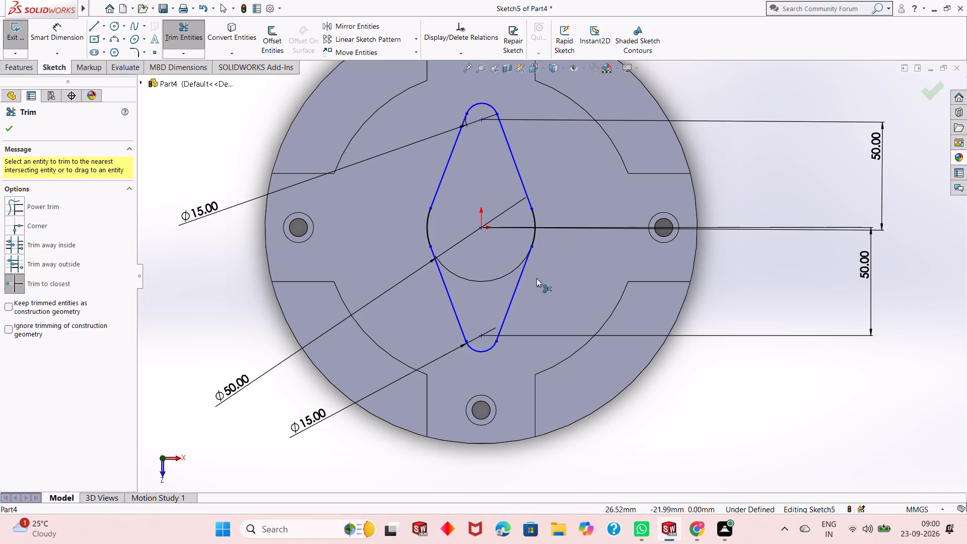
Dimension the Z-direction distance from the -Z 15 mm arc's centre to the adjacent 50 mm arc endpoint on the -X side.
middle_drag(560, 339, 554, 301)
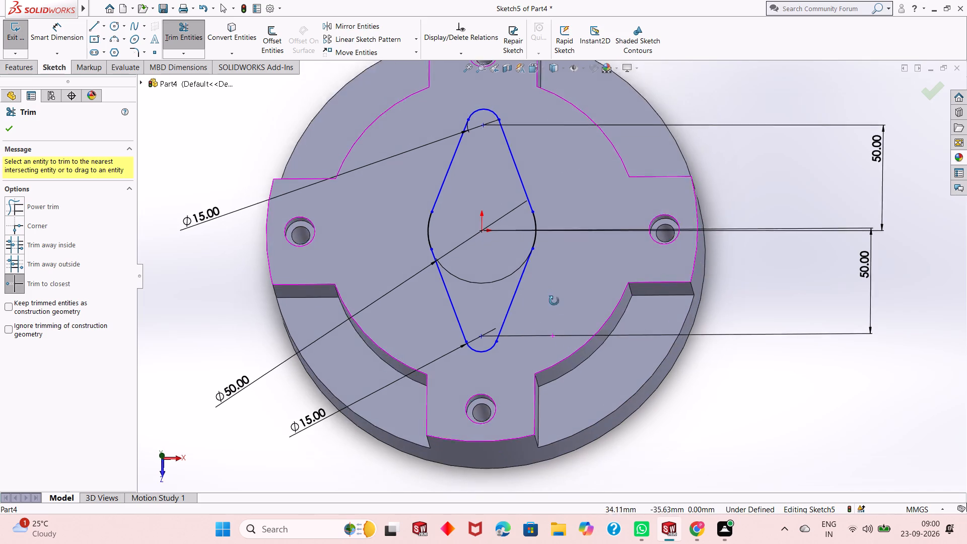
middle_drag(554, 301, 716, 292)
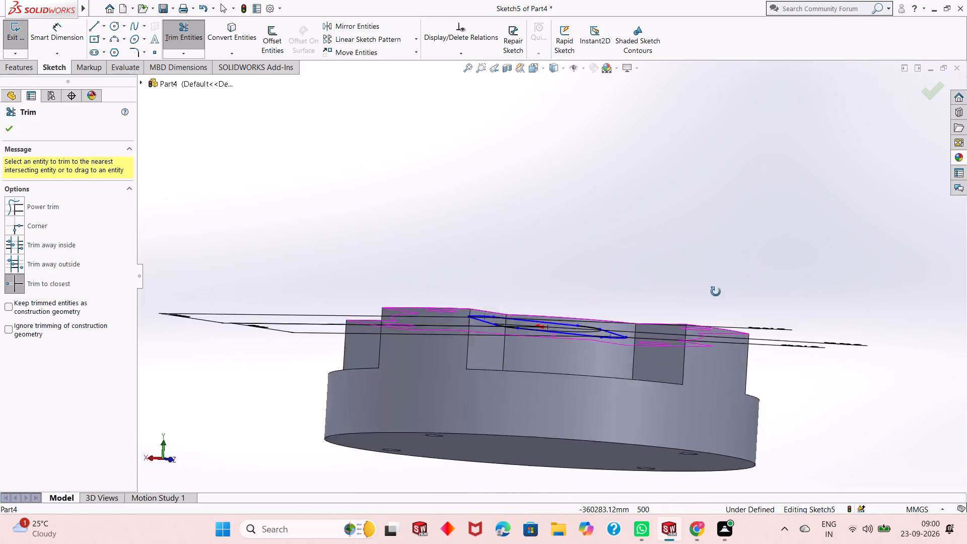
middle_drag(716, 292, 666, 383)
scroll(539, 396, up, 1)
middle_drag(530, 367, 530, 419)
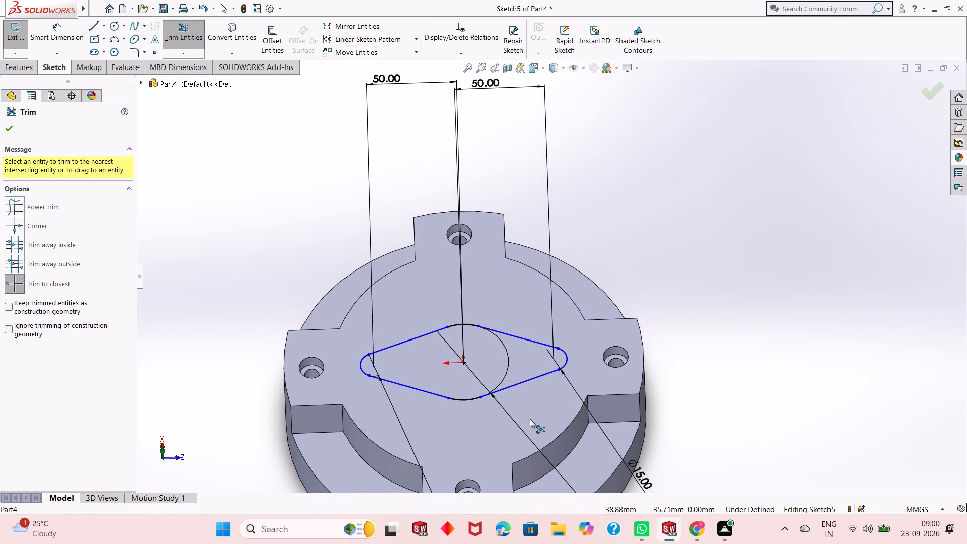
scroll(532, 413, up, 3)
middle_drag(487, 318, 483, 385)
scroll(515, 329, down, 4)
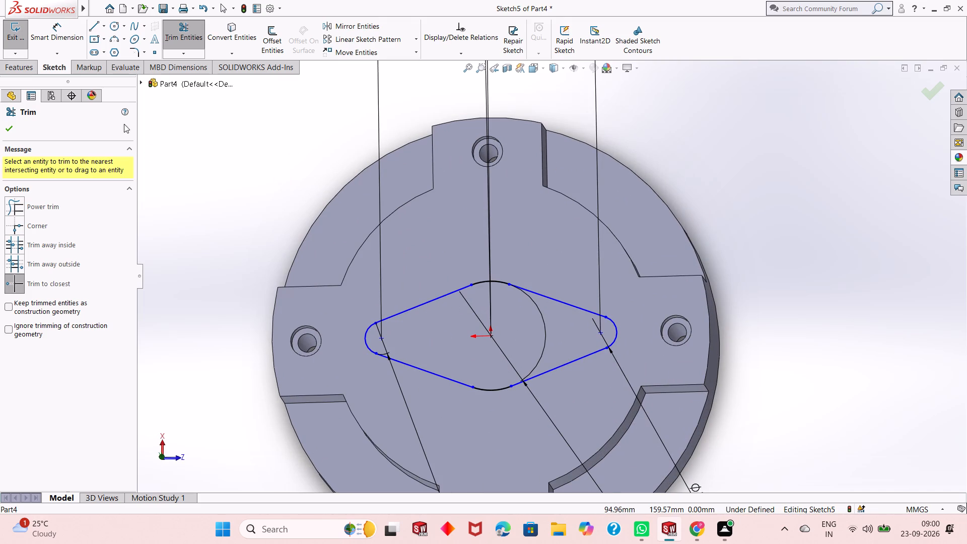
click(59, 31)
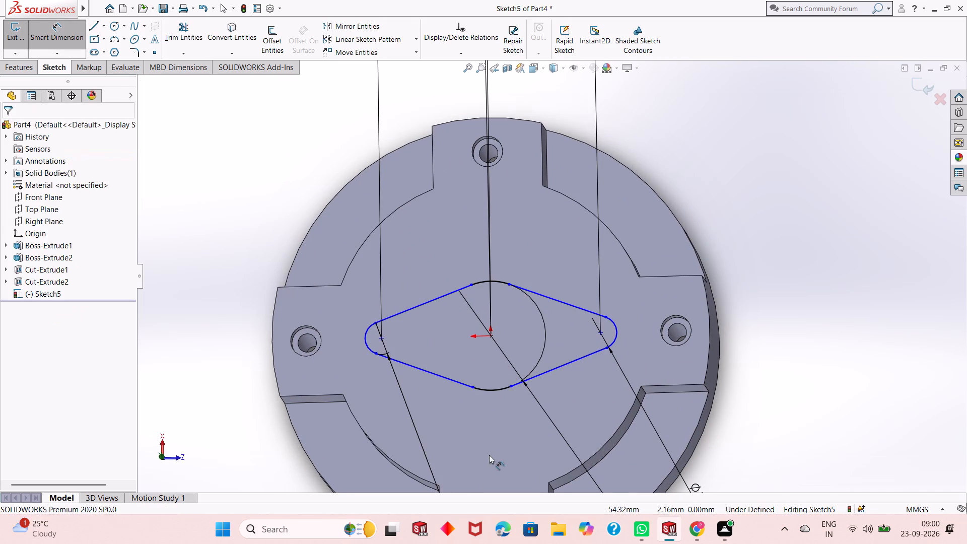
click(383, 338)
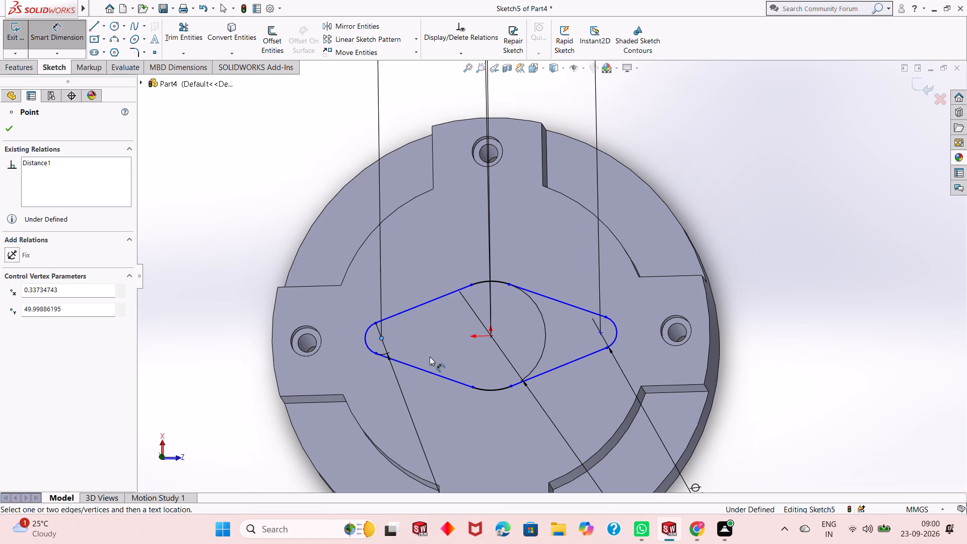
click(473, 388)
click(449, 476)
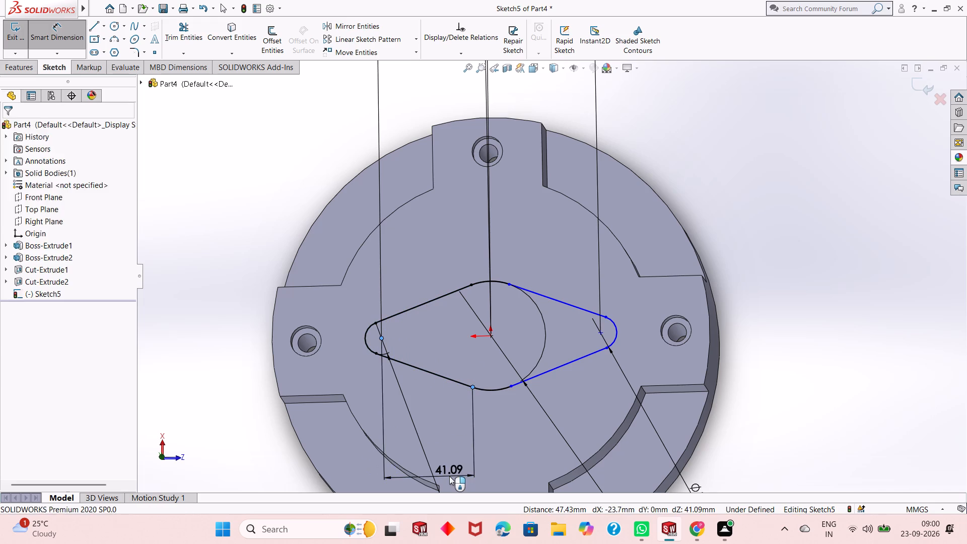
click(402, 458)
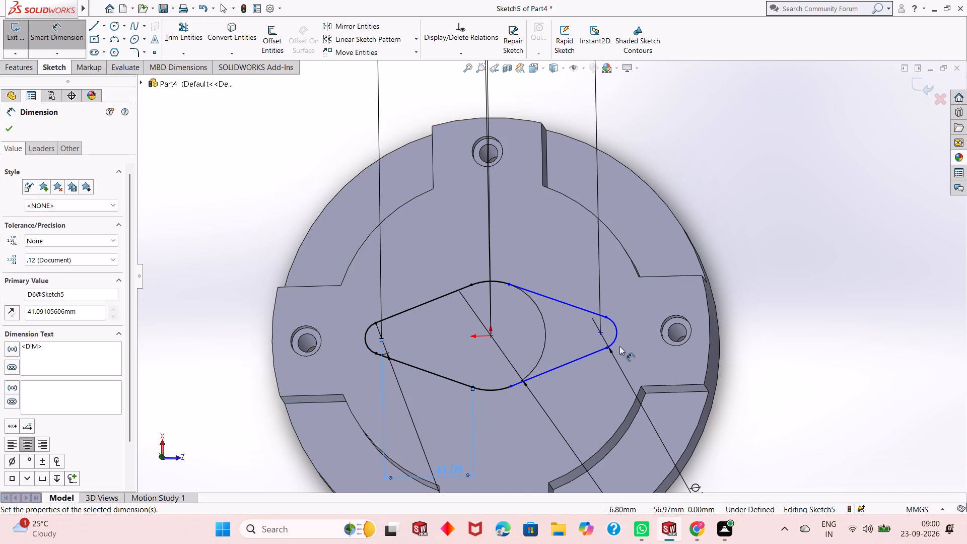
Dimension the X-direction distance from the +Z 15 mm arc's centre to the adjacent 50 mm arc endpoint on the +X side.
click(603, 333)
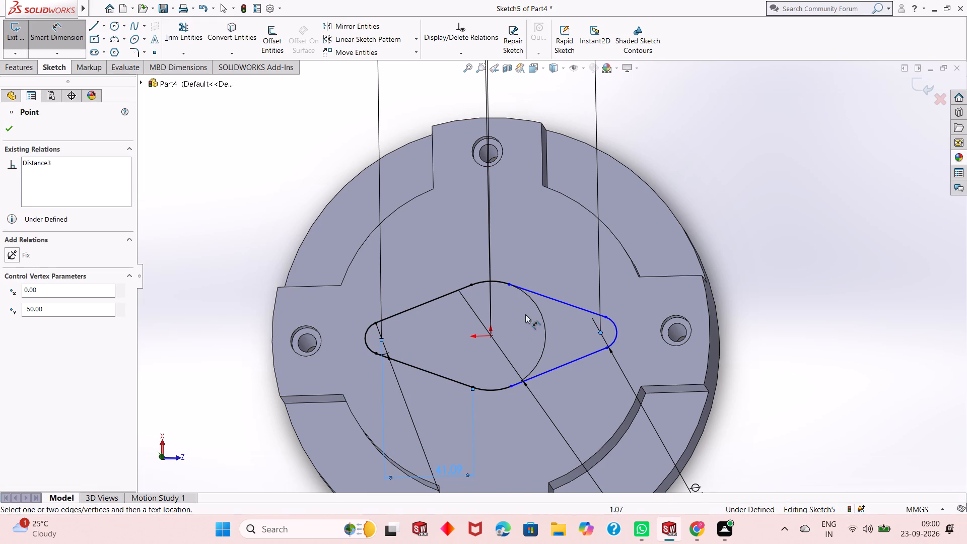
click(510, 284)
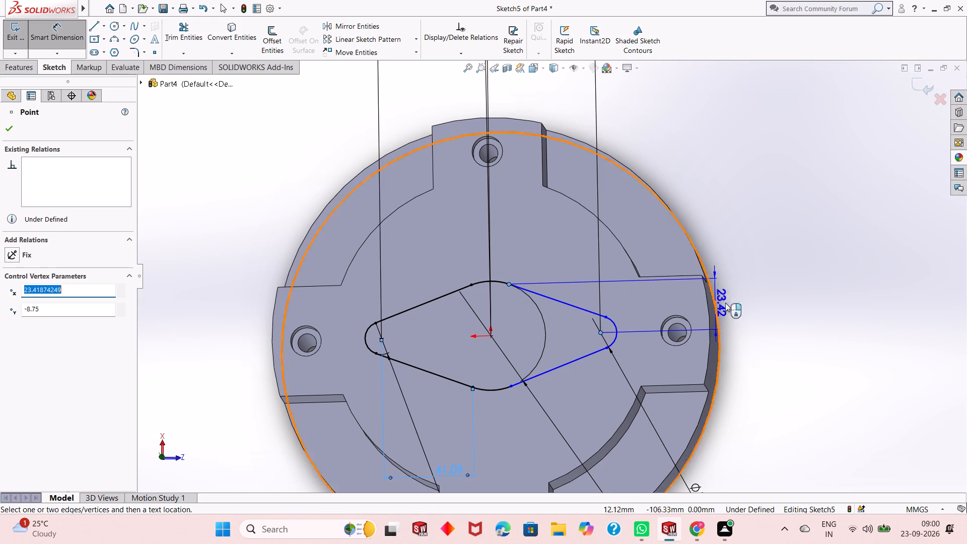
click(749, 304)
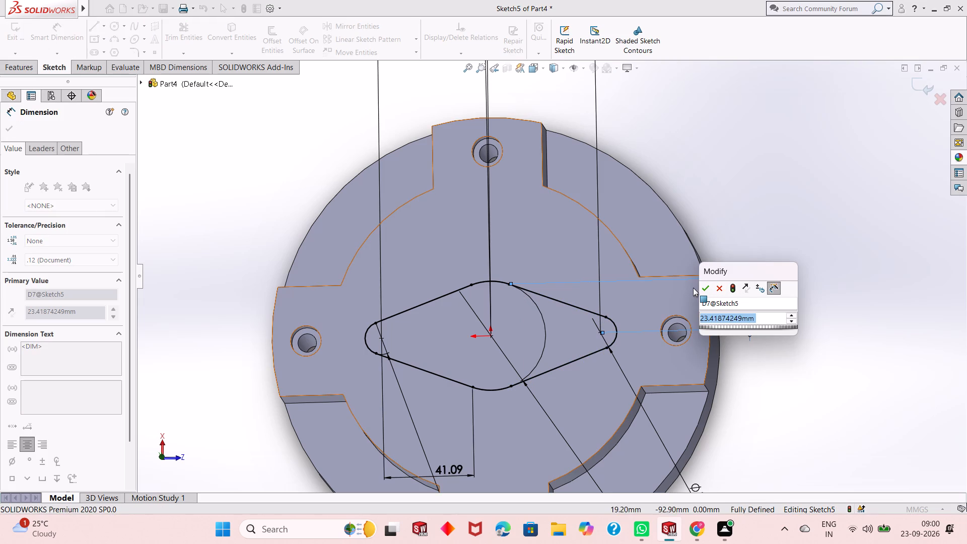
click(702, 286)
scroll(617, 366, up, 2)
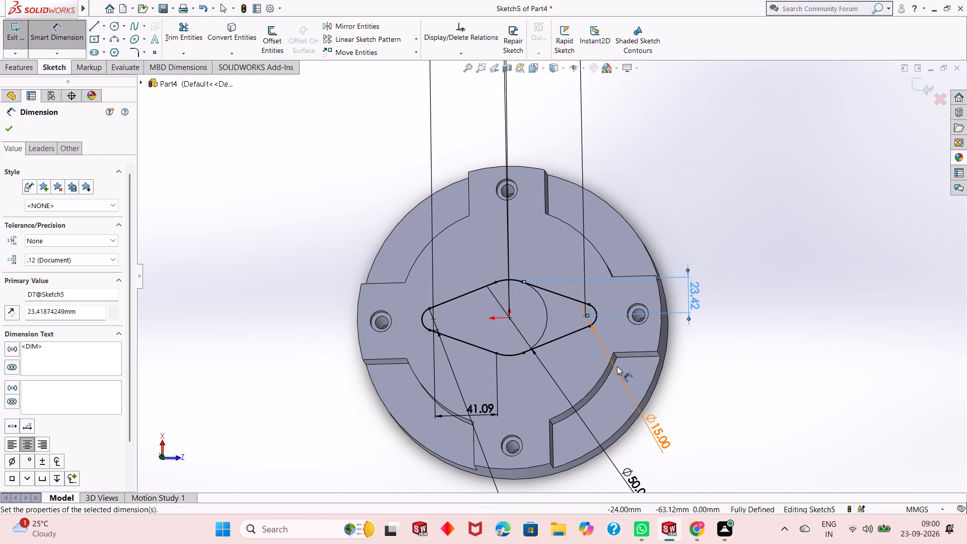
scroll(617, 366, up, 2)
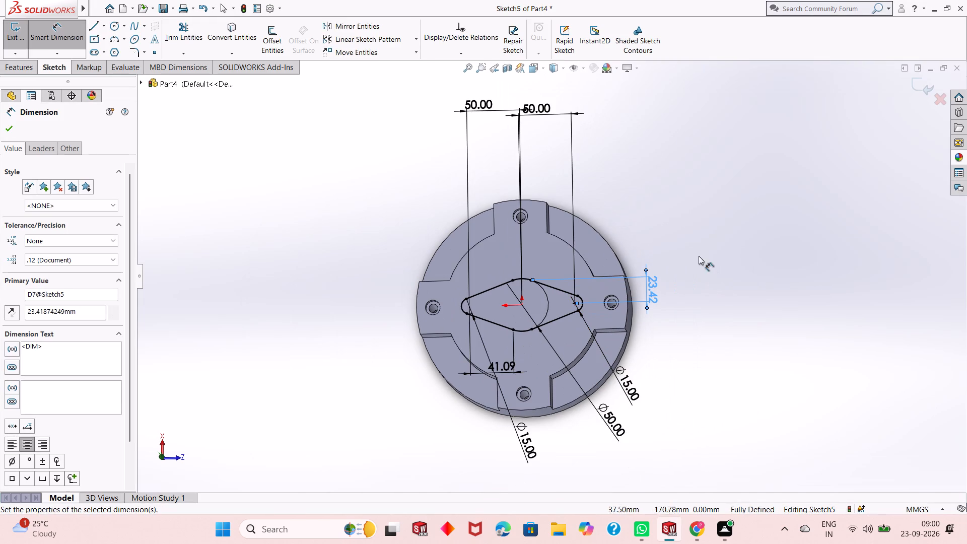
right_click(679, 224)
click(695, 253)
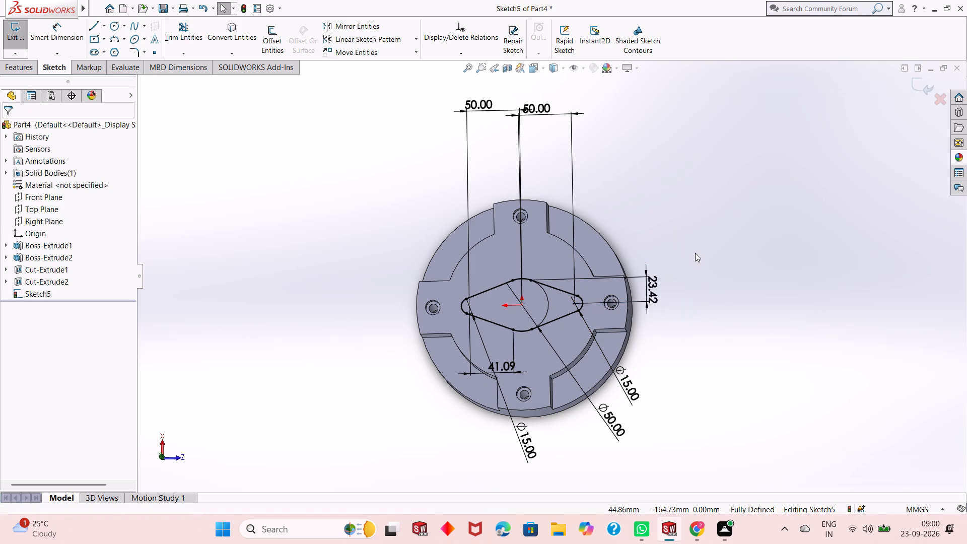
Extrude the diamond-shaped profile upward as a blind boss 42 mm deep, merged with the body.
scroll(551, 293, down, 3)
scroll(539, 325, up, 1)
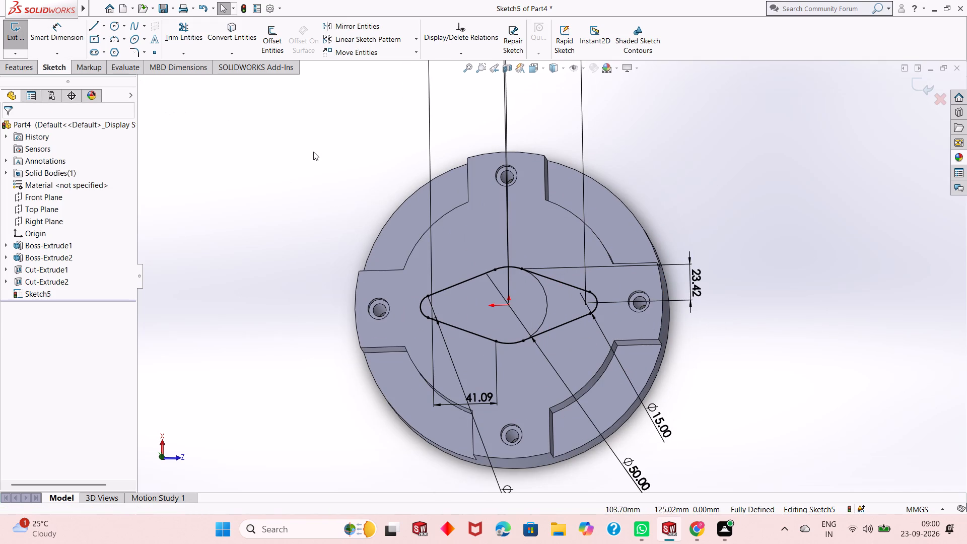
click(33, 69)
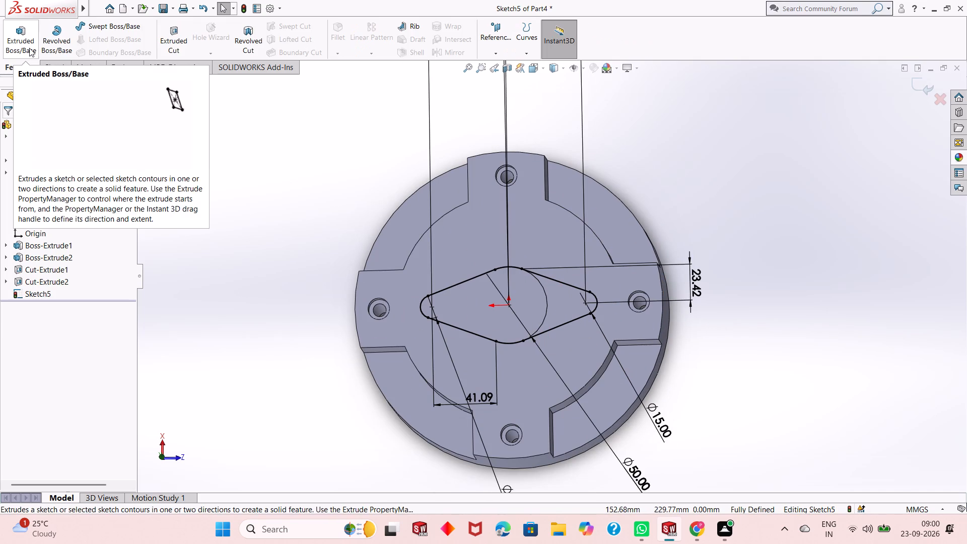
click(29, 48)
middle_drag(493, 387, 509, 315)
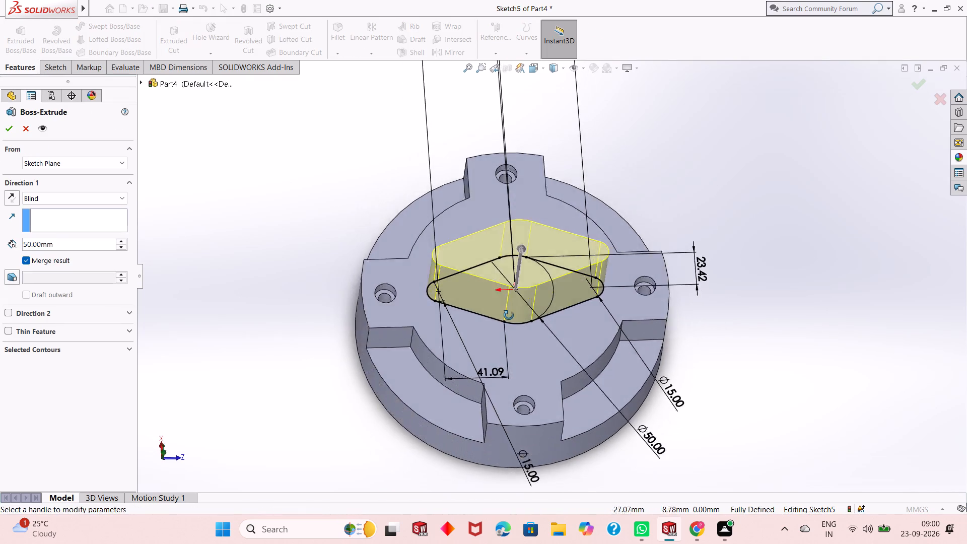
middle_drag(509, 315, 516, 282)
scroll(583, 244, down, 2)
double_click(74, 242)
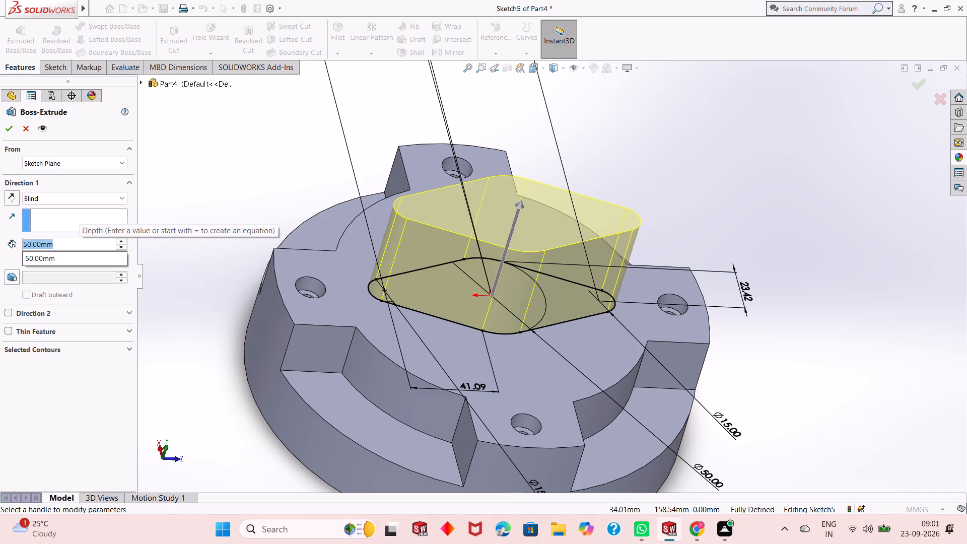
text(42)
key(Return)
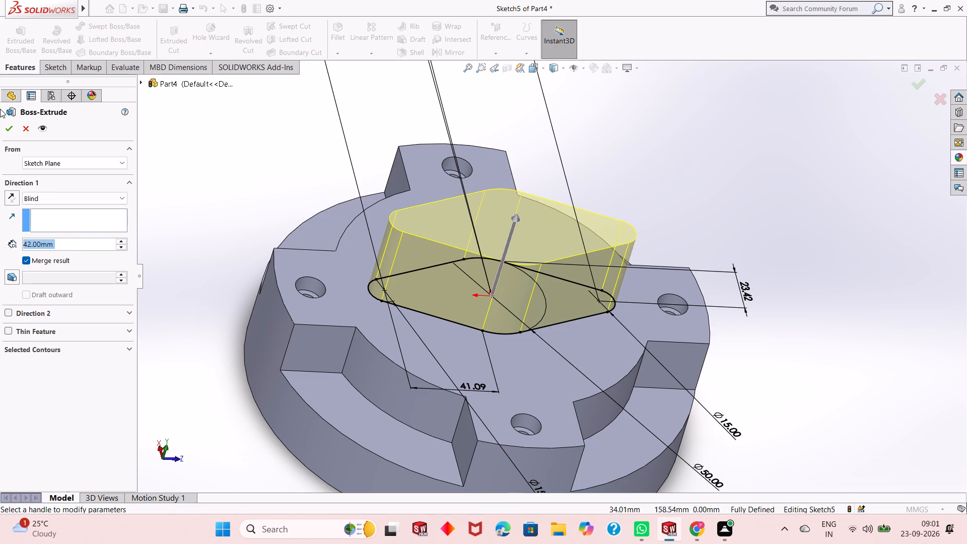
click(3, 124)
click(216, 189)
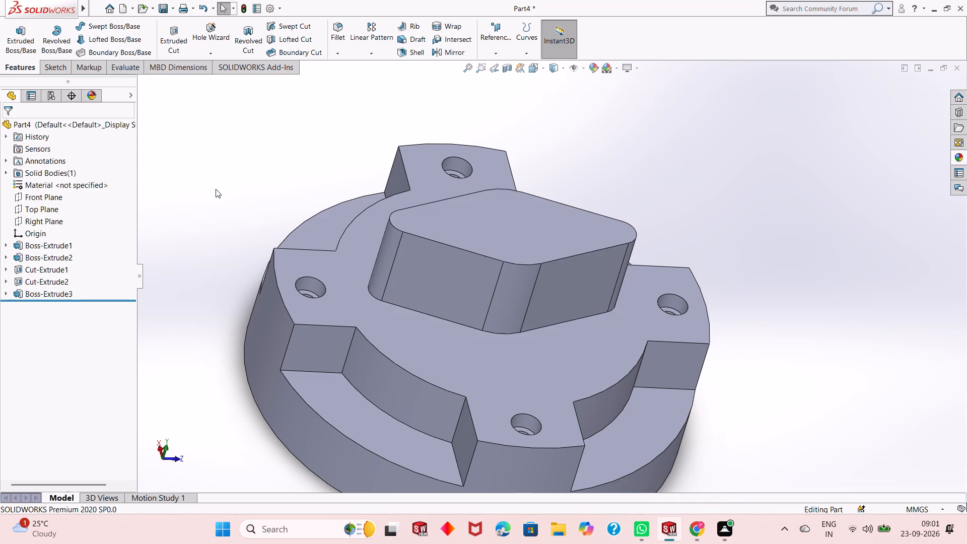
Start a sketch on the diamond boss's top face and draw a circle about 37 mm in diameter centred on the origin.
scroll(341, 289, up, 4)
scroll(644, 295, down, 3)
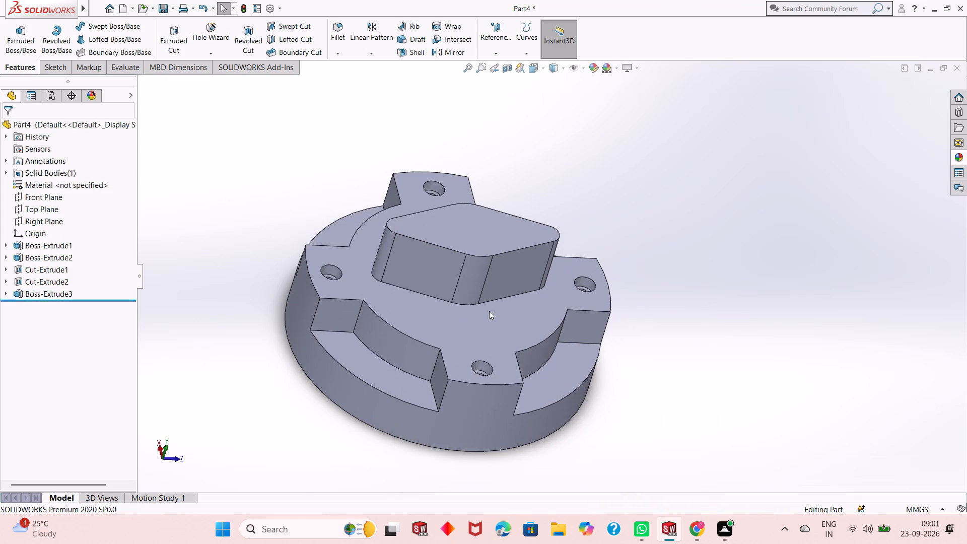
middle_drag(487, 315, 476, 213)
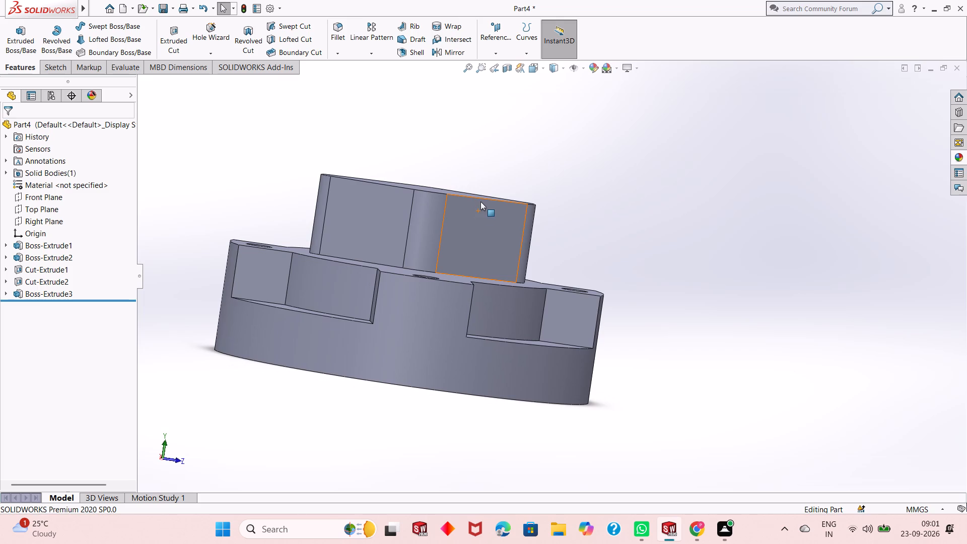
middle_drag(474, 234, 493, 217)
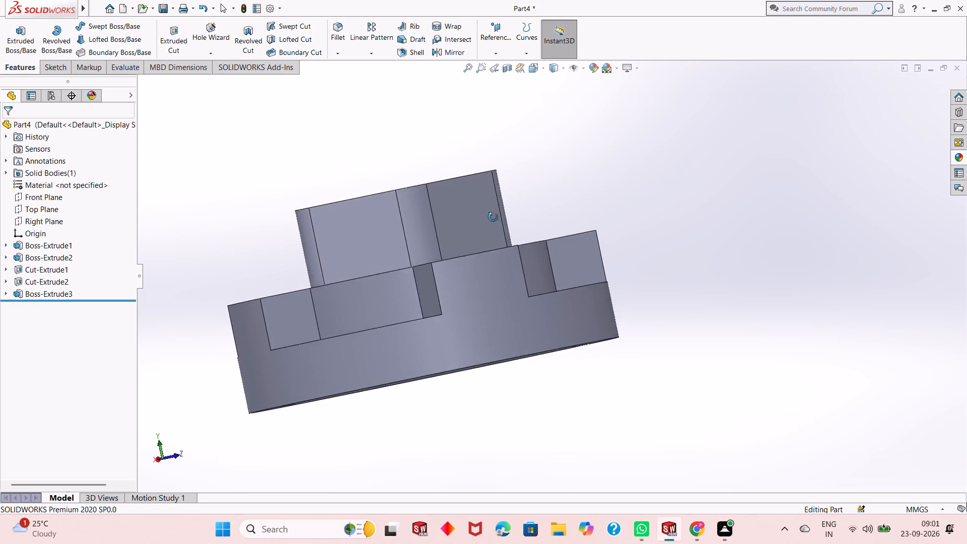
middle_drag(493, 217, 576, 237)
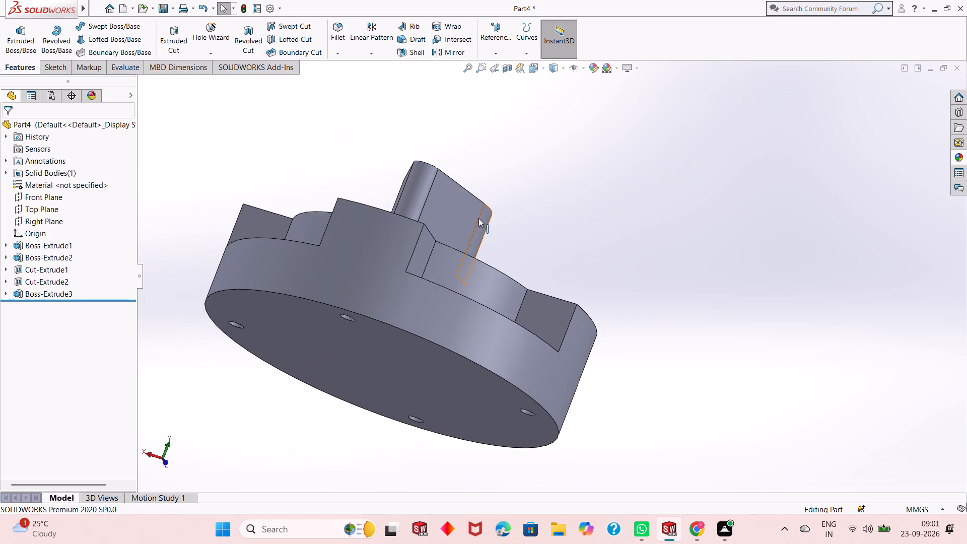
middle_drag(478, 218, 464, 226)
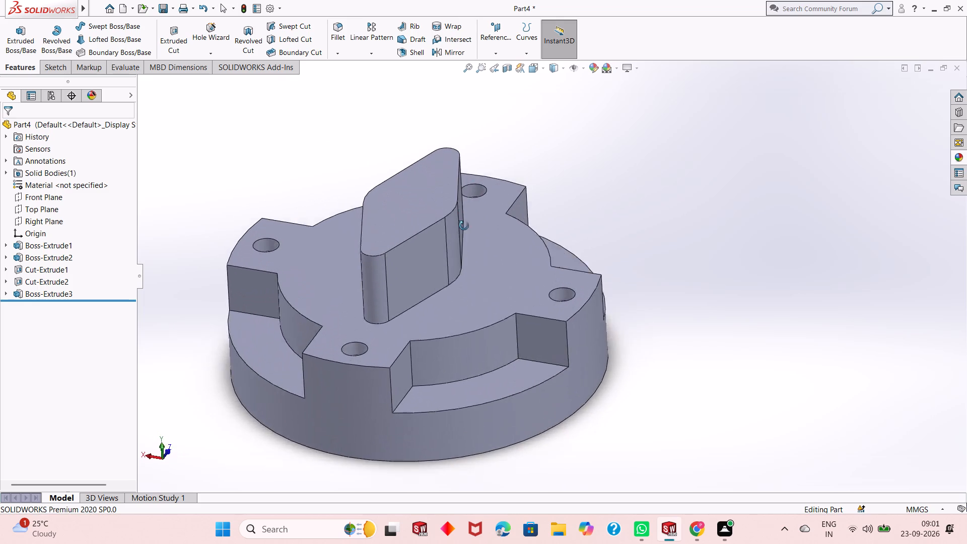
middle_drag(464, 226, 437, 304)
click(420, 214)
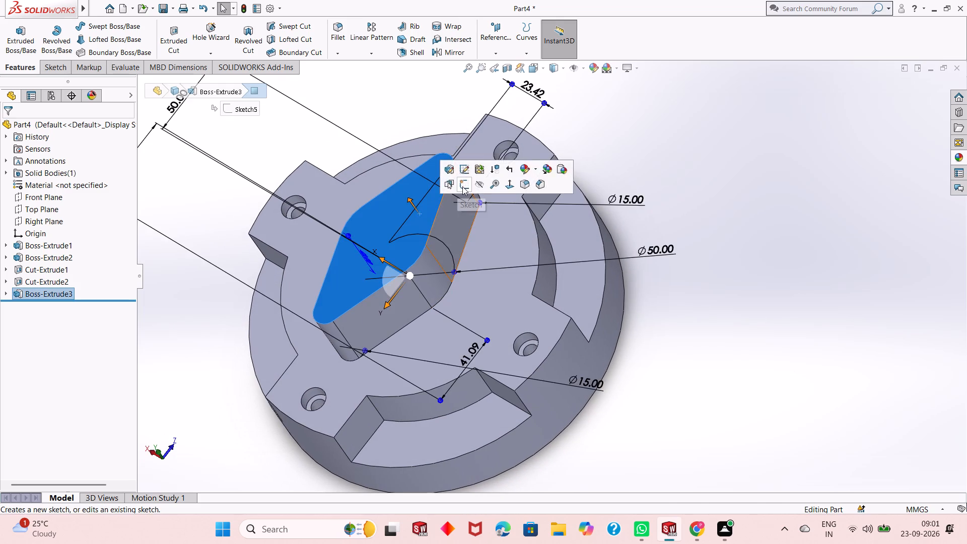
click(462, 186)
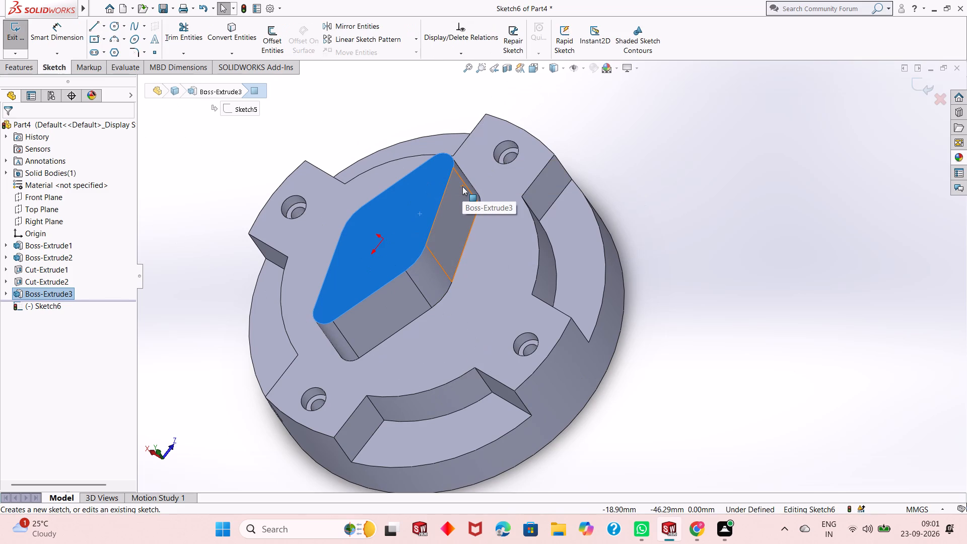
key(ctrl+8)
key(Escape)
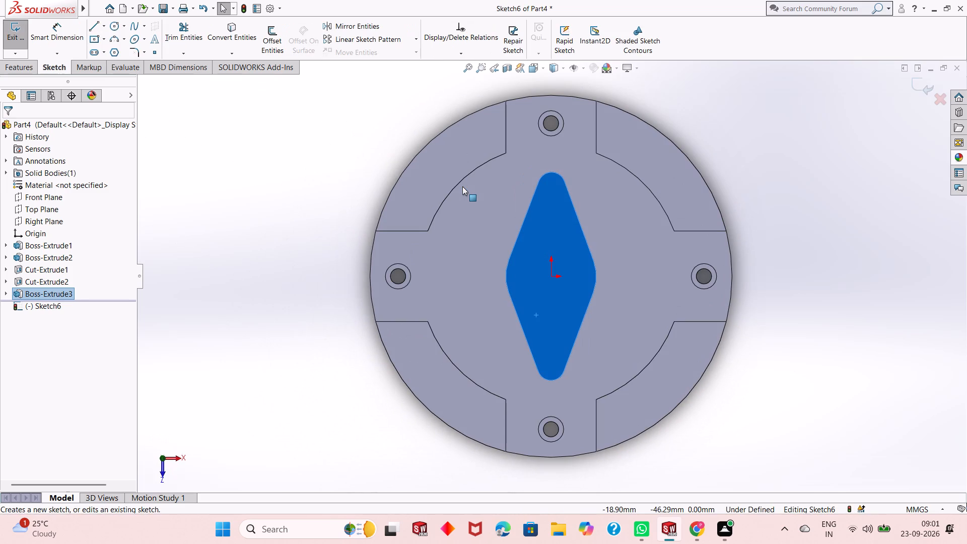
click(110, 24)
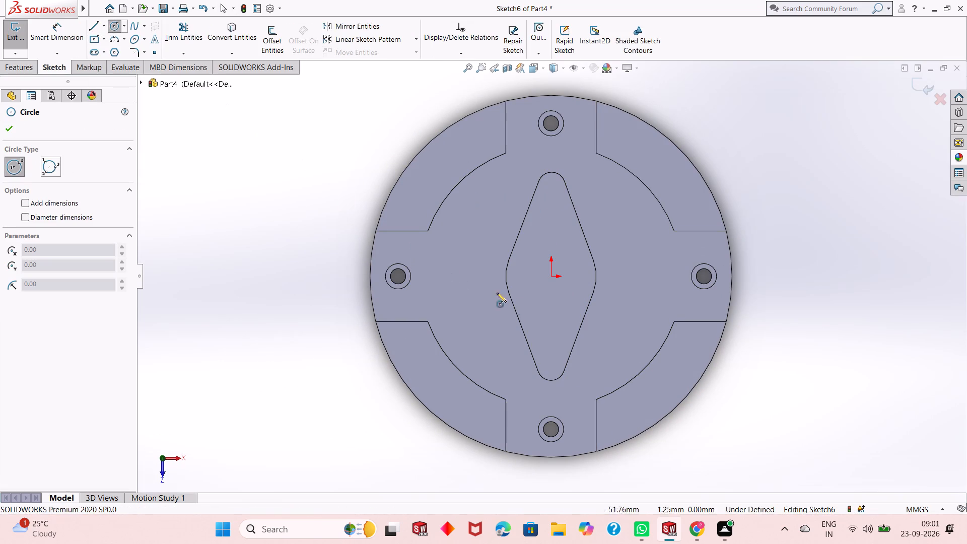
click(553, 276)
click(569, 248)
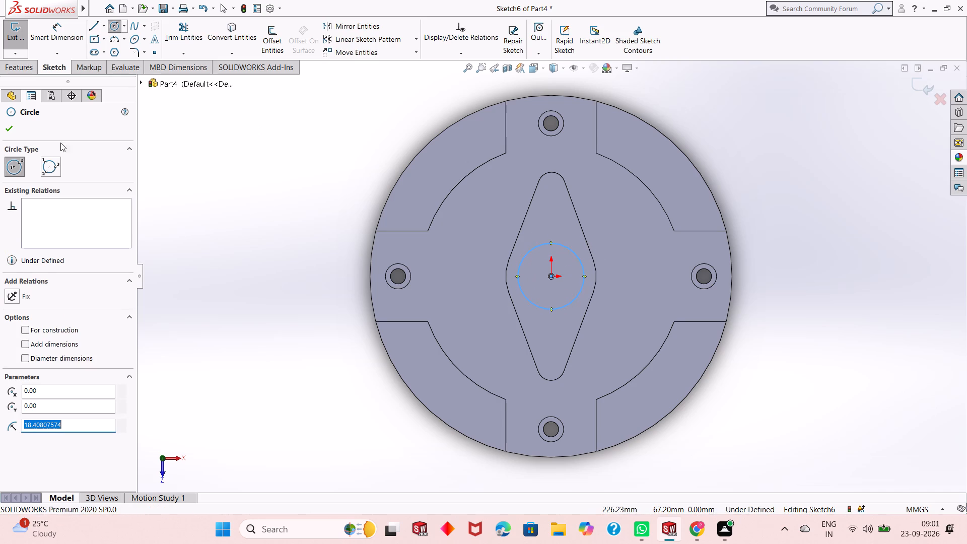
click(6, 128)
Dimension the circle on the diamond boss's top face to a 40 mm diameter.
click(62, 38)
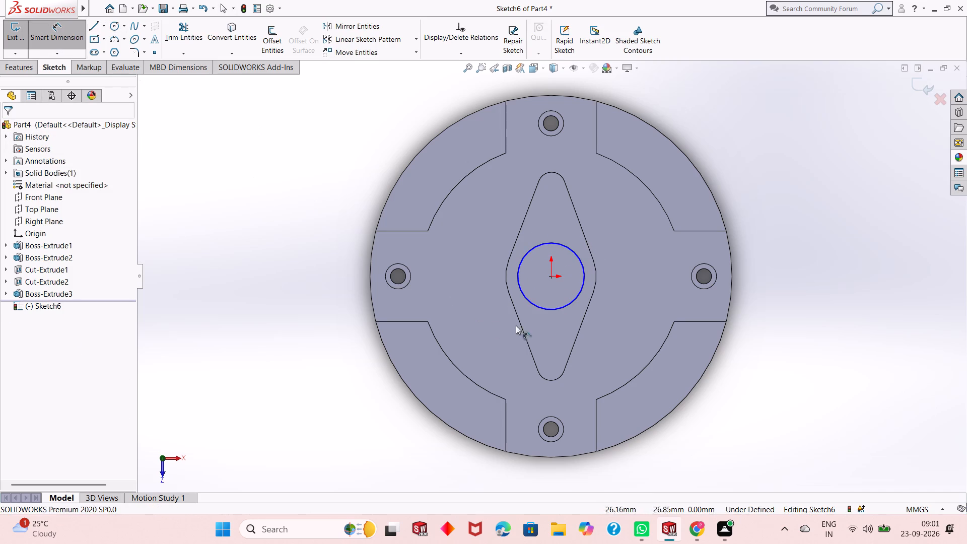
click(542, 308)
click(306, 386)
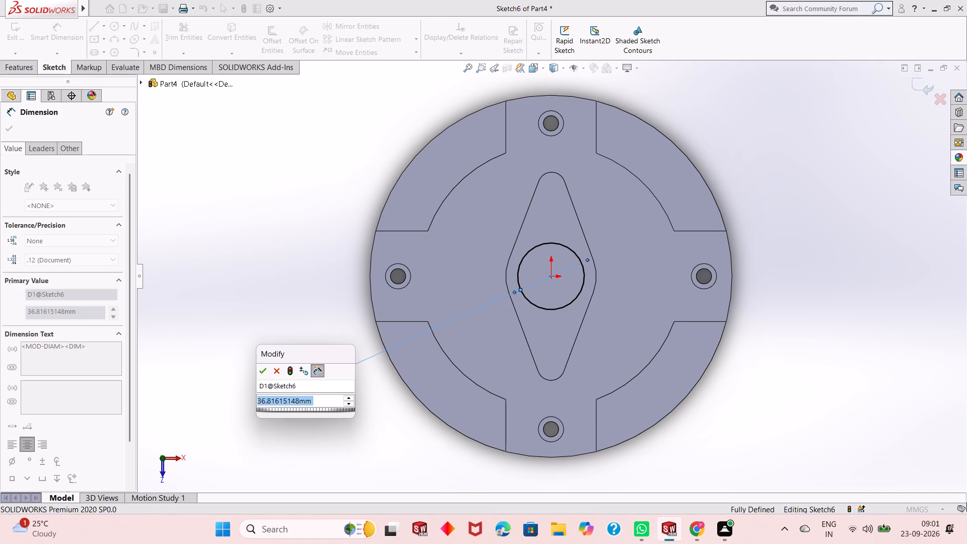
text(40)
key(Return)
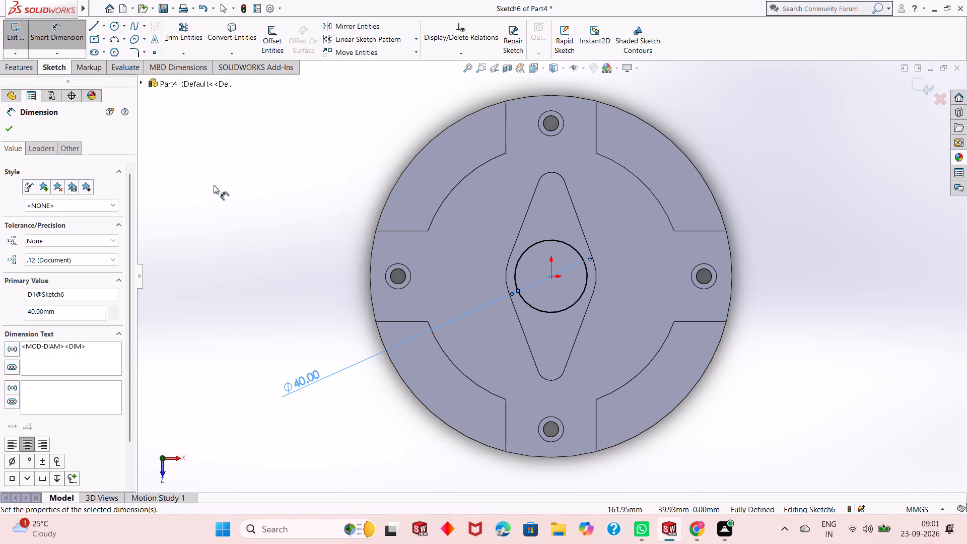
click(14, 132)
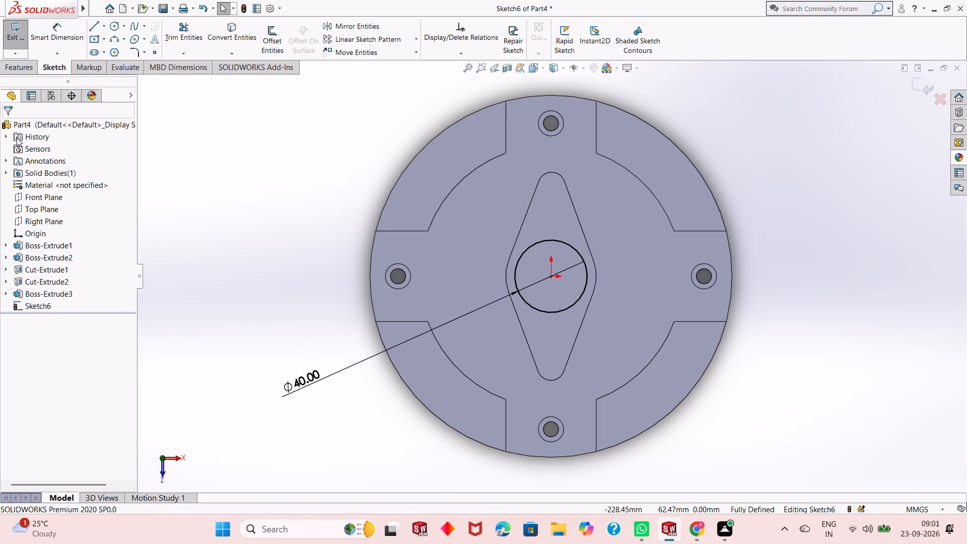
Cut the 40 mm circle as a blind recess 8 mm deep into the top of the diamond boss.
click(13, 74)
click(178, 53)
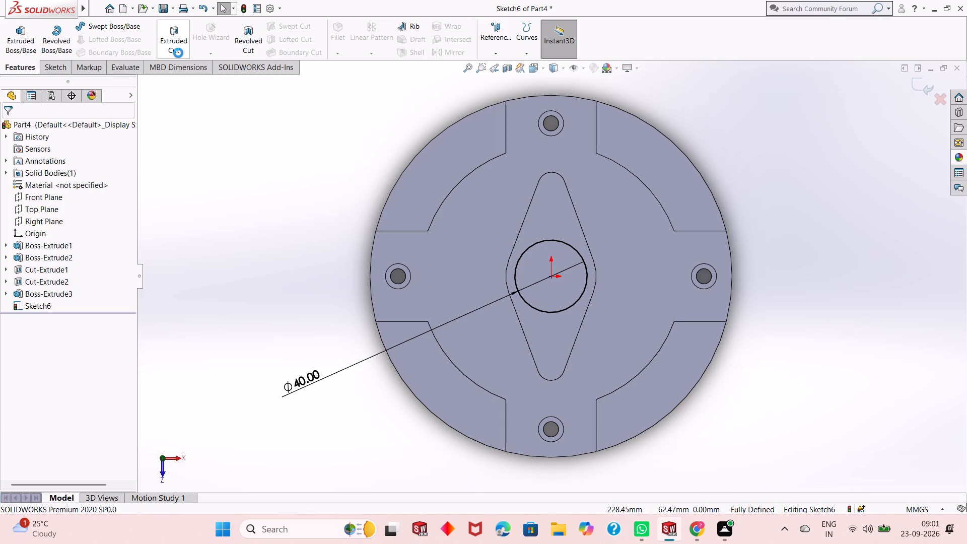
key(8)
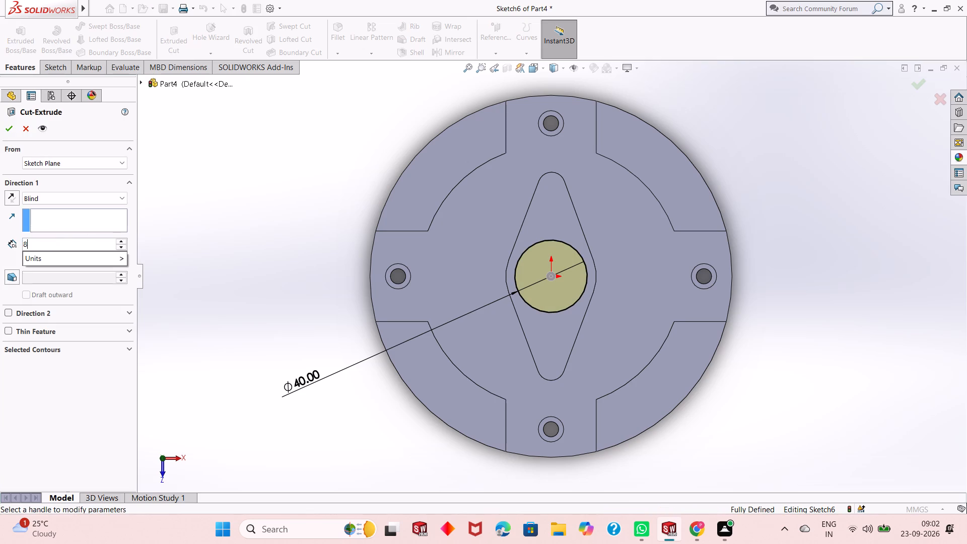
key(Return)
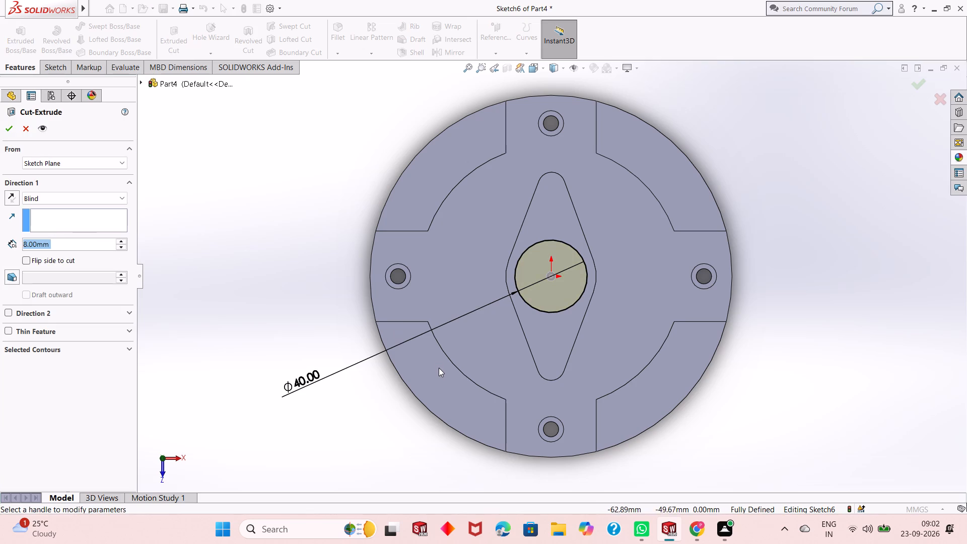
middle_drag(439, 370, 436, 313)
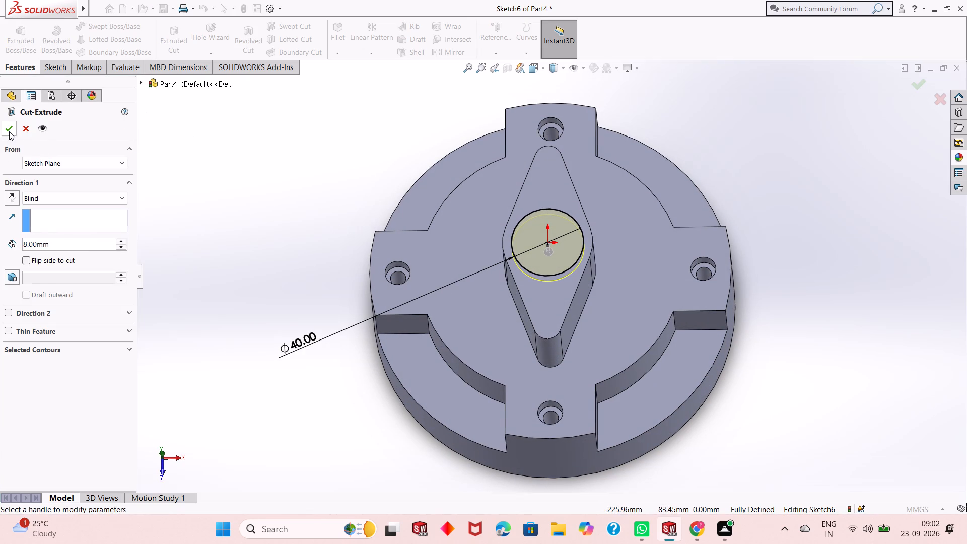
click(9, 131)
click(239, 217)
Start a sketch on the recess floor and draw a circle about 23 mm in diameter centred on the origin.
click(556, 241)
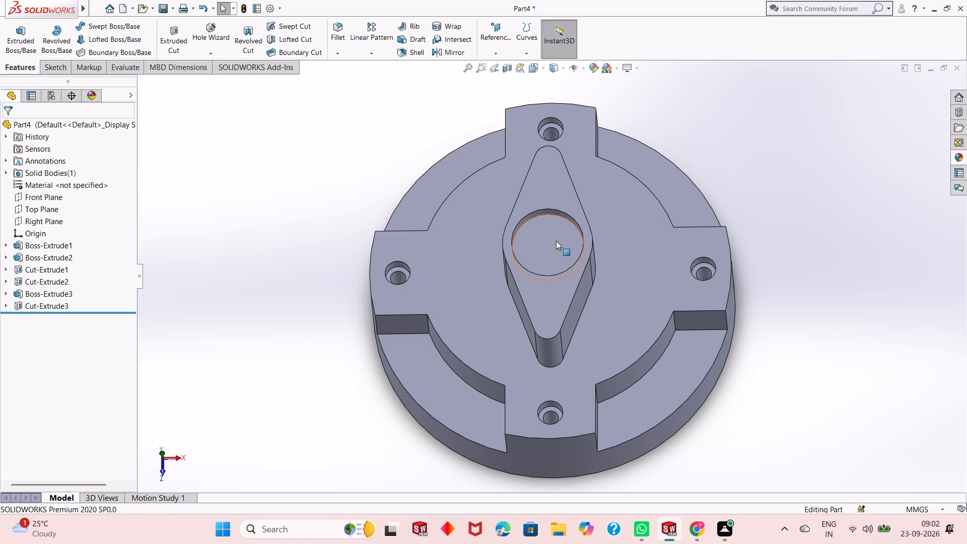
click(599, 215)
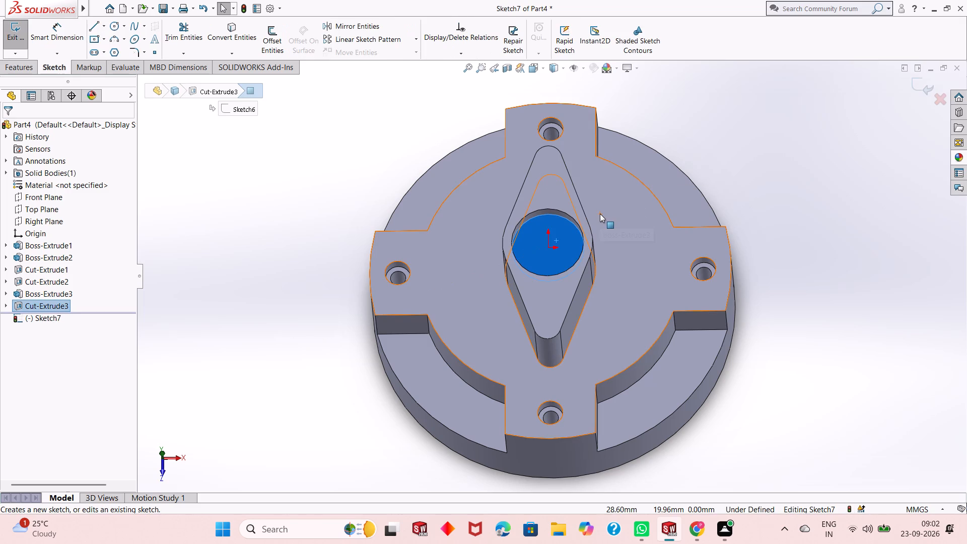
key(ctrl+8)
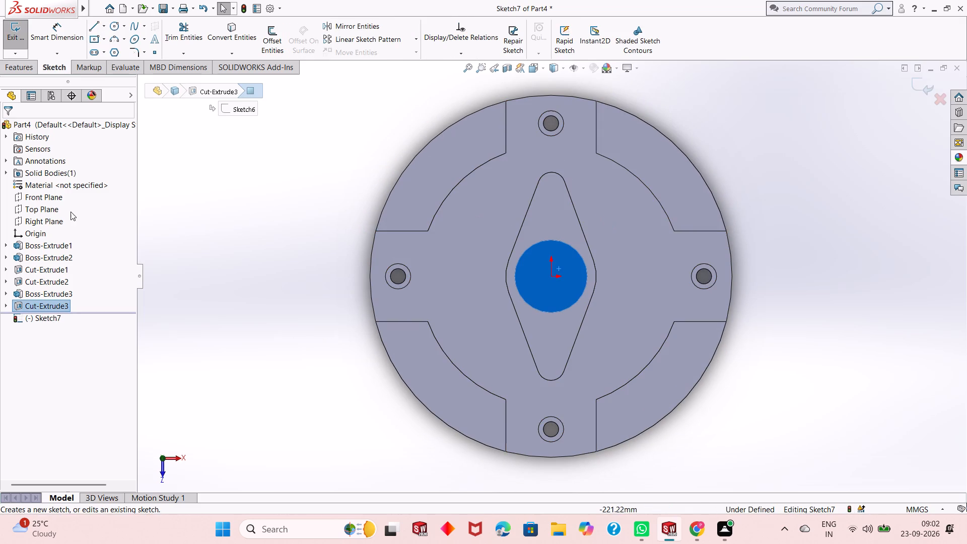
click(204, 205)
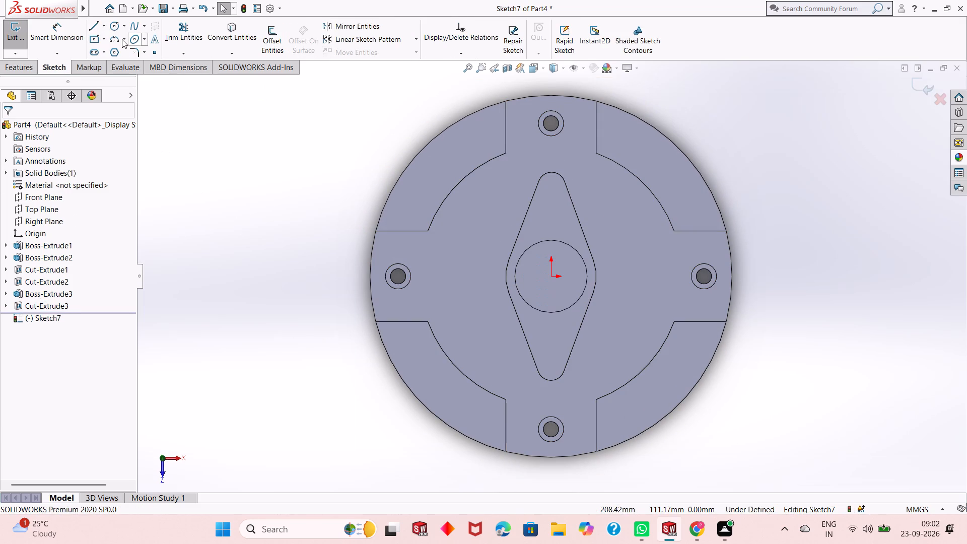
click(114, 24)
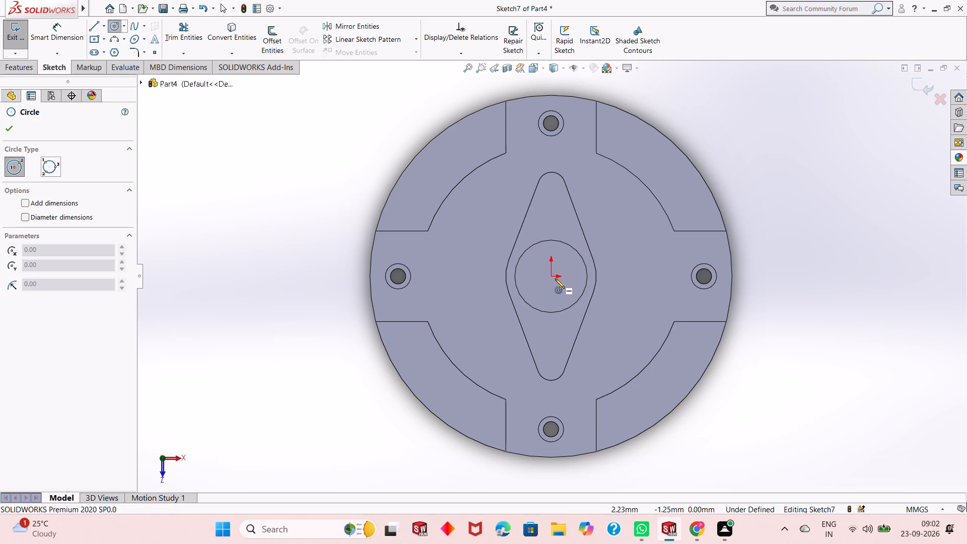
click(552, 275)
click(565, 261)
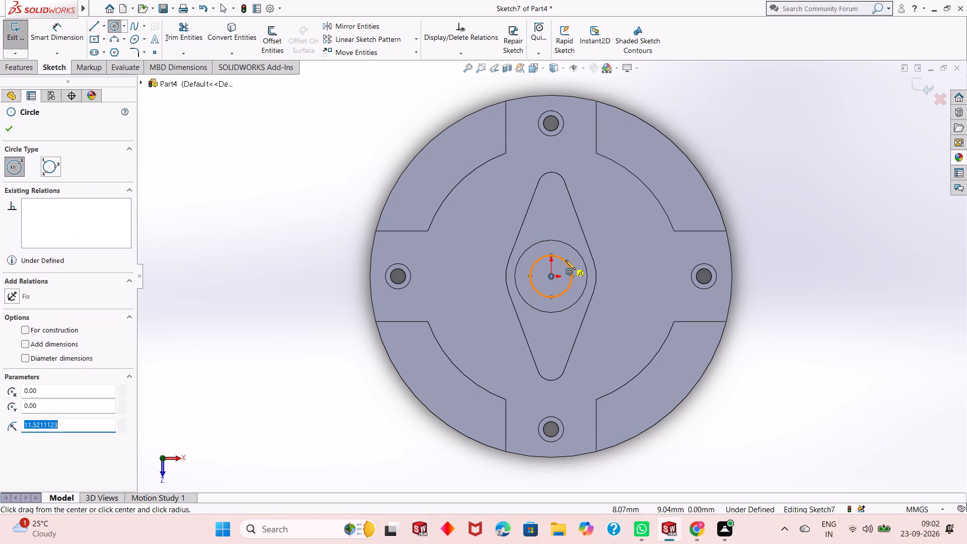
right_click(566, 260)
click(576, 268)
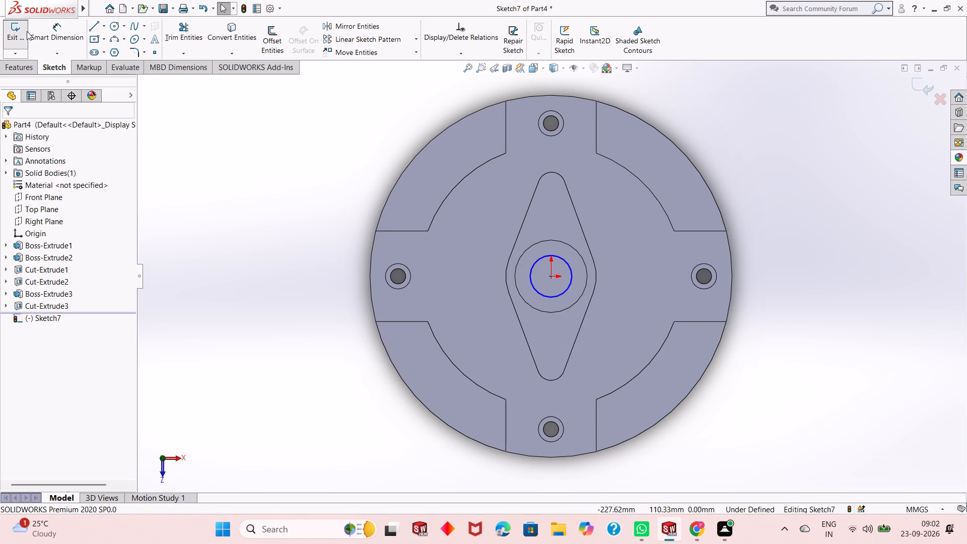
Dimension the circle on the recess floor to a 25 mm diameter.
click(44, 37)
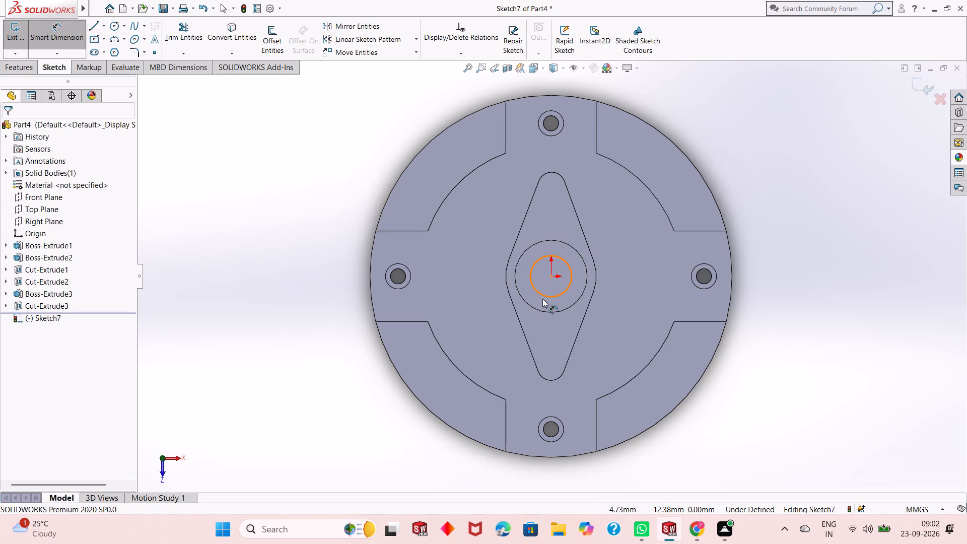
click(542, 294)
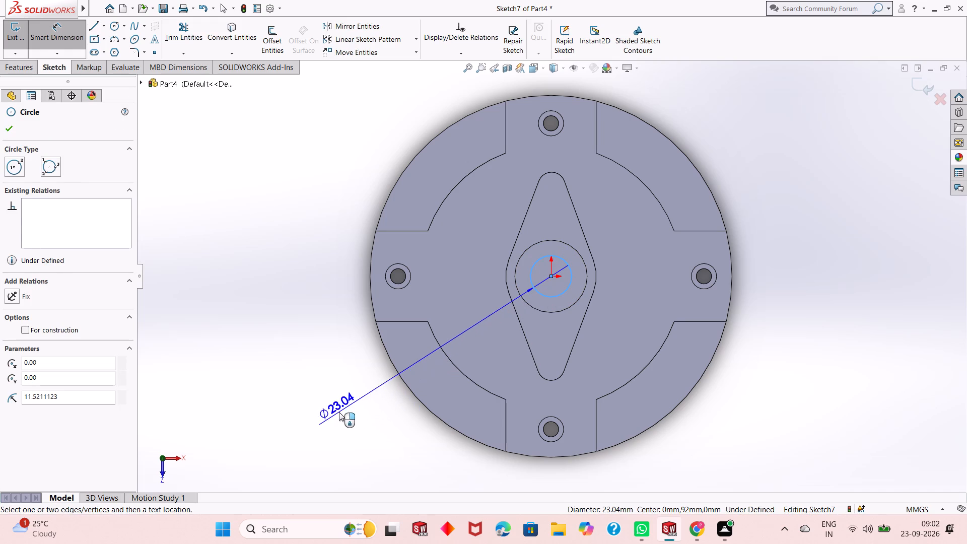
click(339, 412)
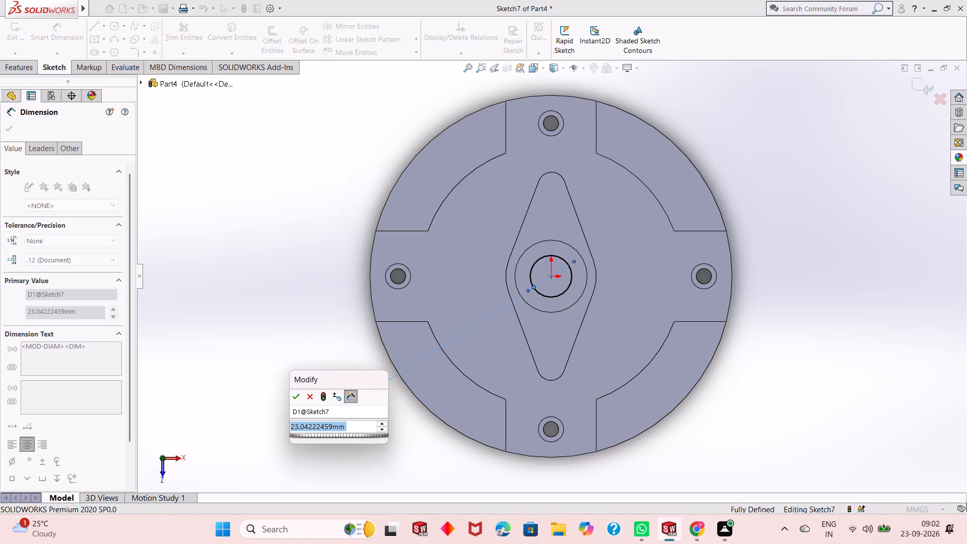
text(25)
key(Return)
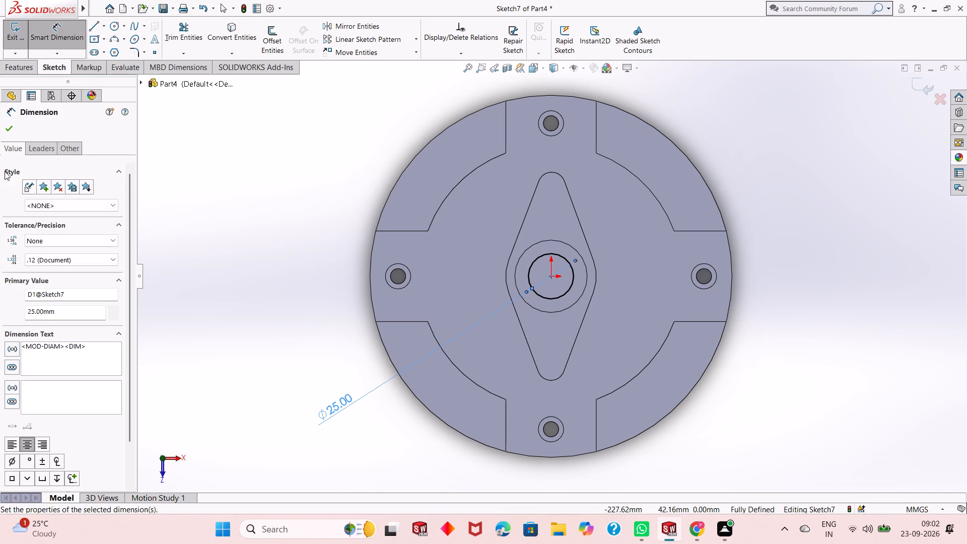
click(6, 127)
Begin a blind extruded cut of the 25 mm circle from the recess floor and open its depth for editing.
click(25, 69)
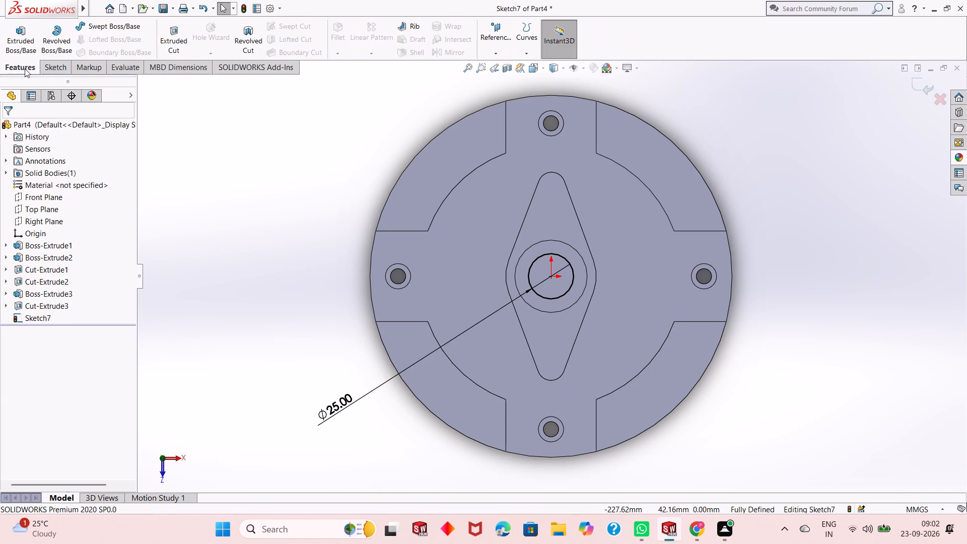
click(173, 45)
middle_drag(589, 389, 589, 383)
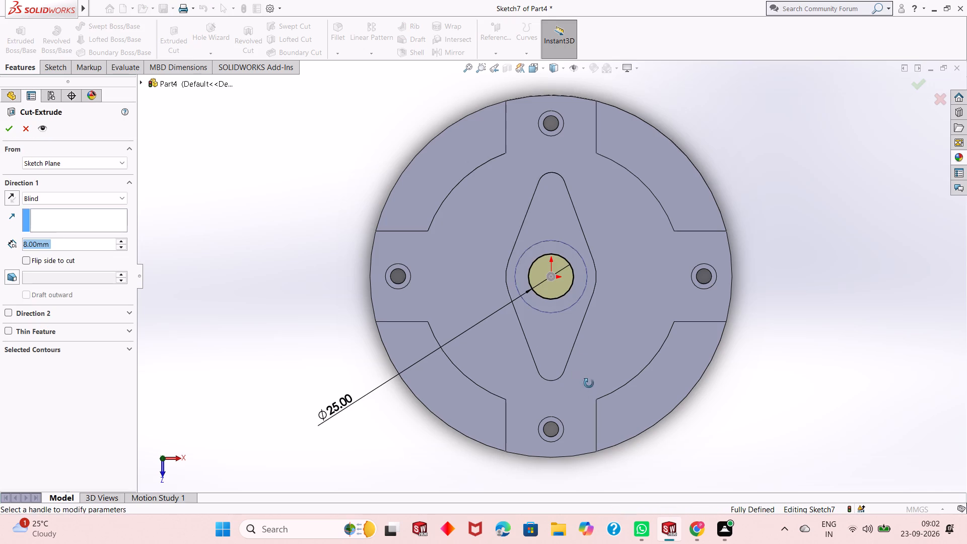
middle_drag(589, 383, 589, 251)
scroll(589, 250, down, 1)
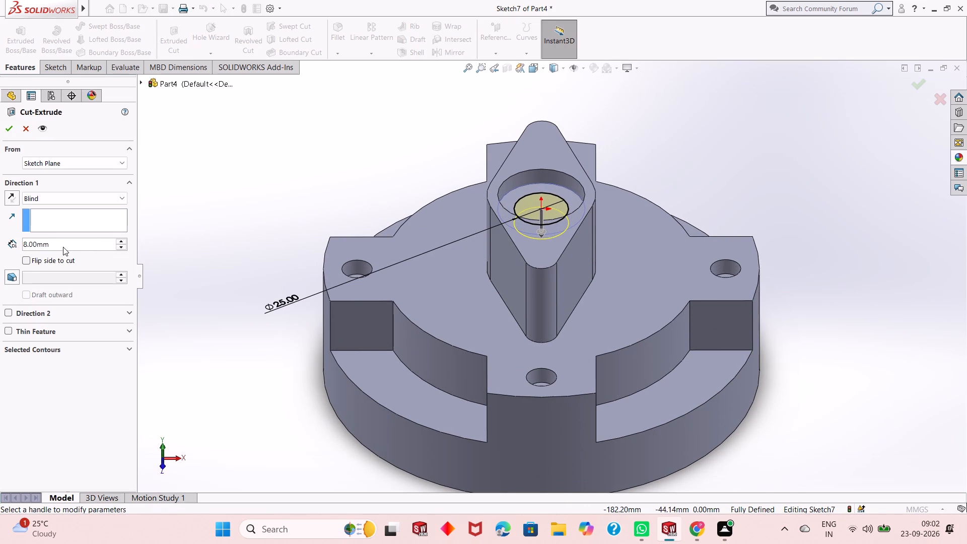
click(62, 247)
click(62, 247)
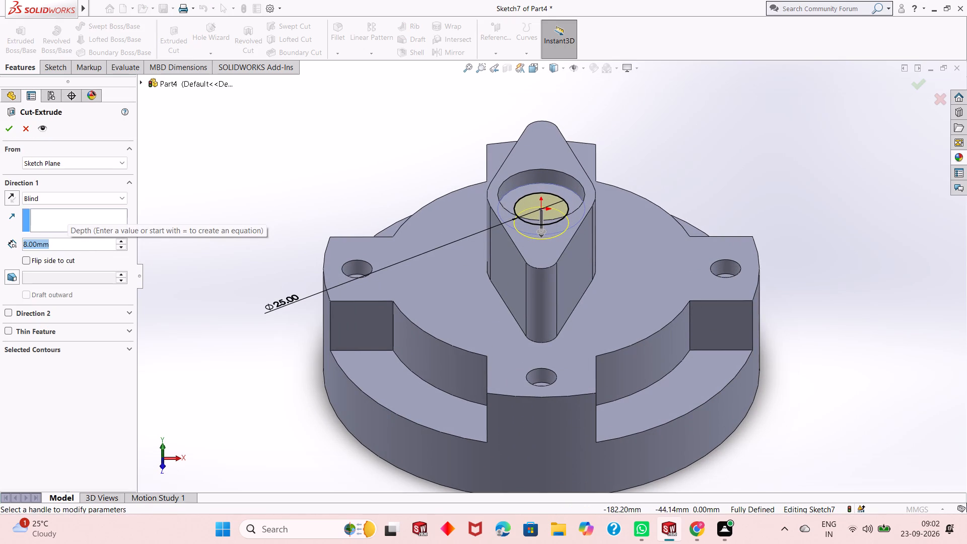
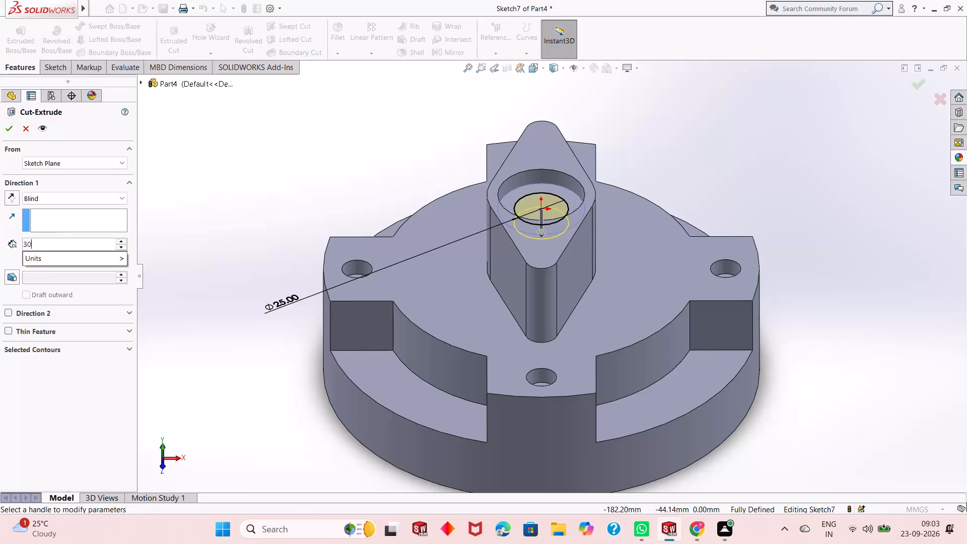
Set the 25 mm circle's blind cut depth to 30 mm and complete the cut.
key(Return)
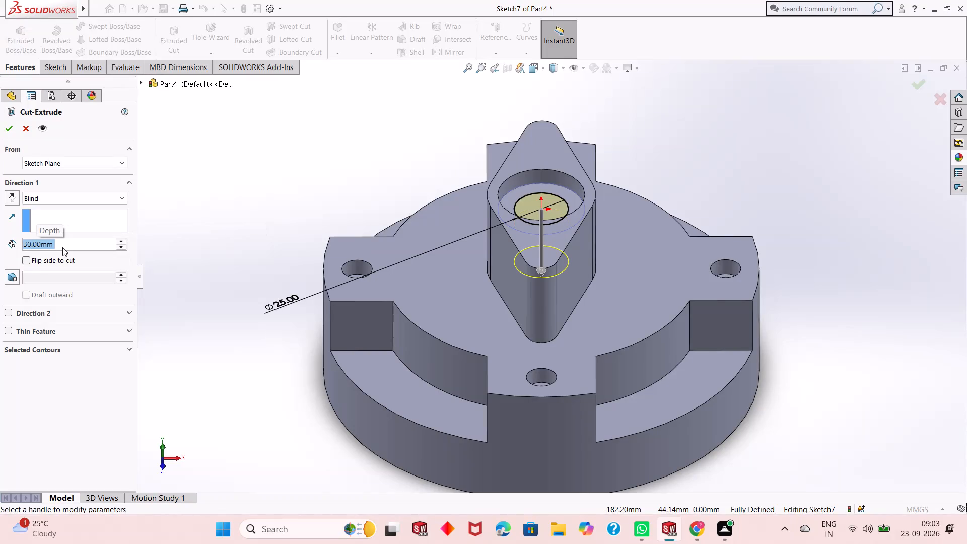
click(6, 128)
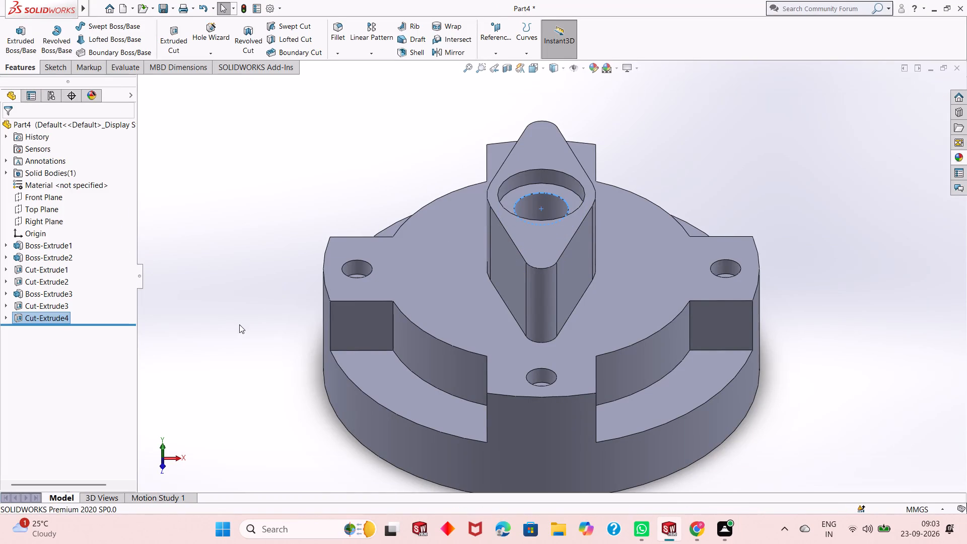
Start a sketch on the floor of the 25 mm bore and draw a circle about 13 mm in diameter centred on the origin.
middle_drag(431, 417, 322, 344)
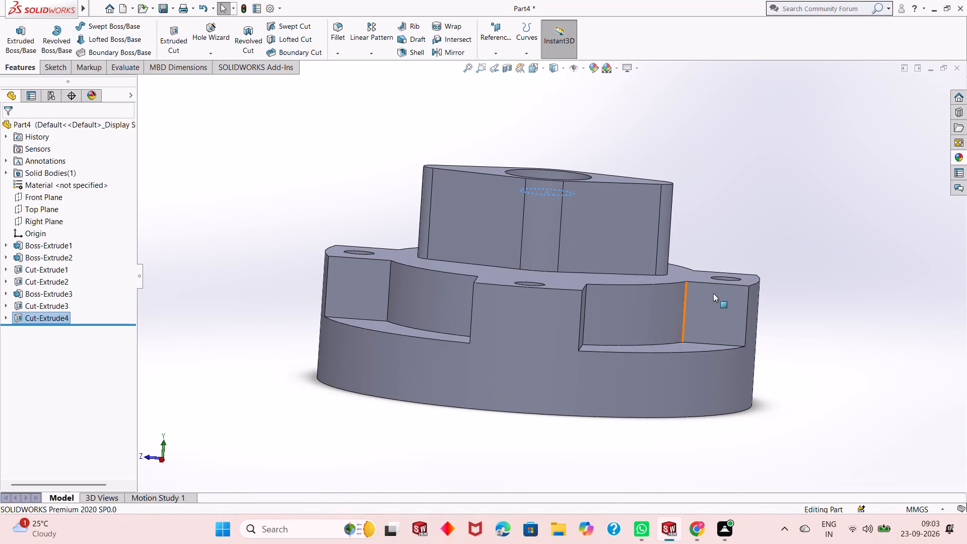
click(854, 333)
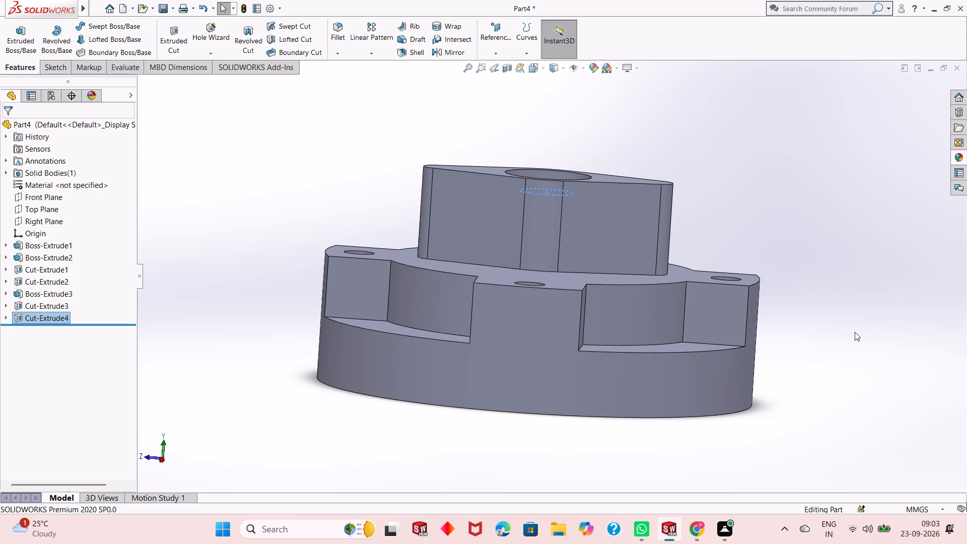
middle_drag(641, 258, 640, 369)
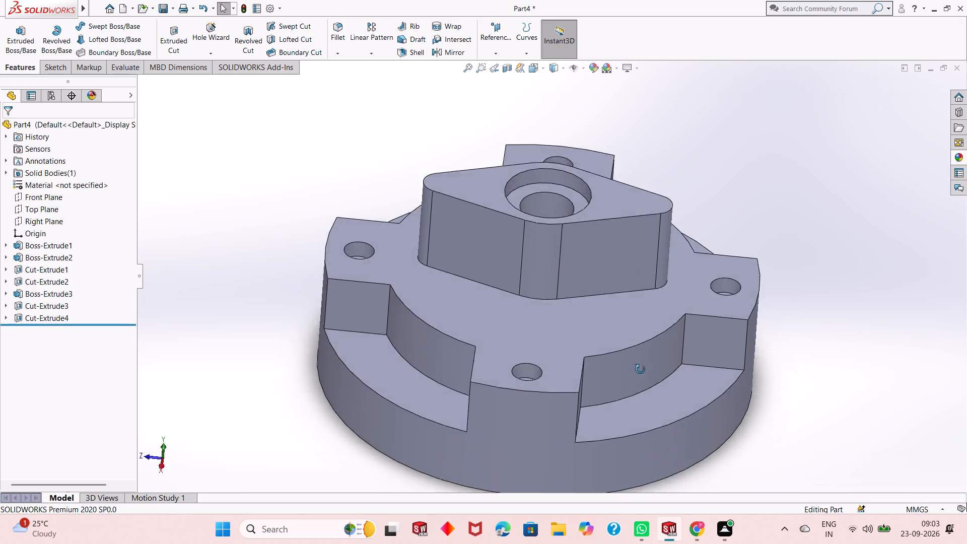
middle_drag(640, 369, 640, 519)
scroll(640, 519, up, 1)
click(546, 304)
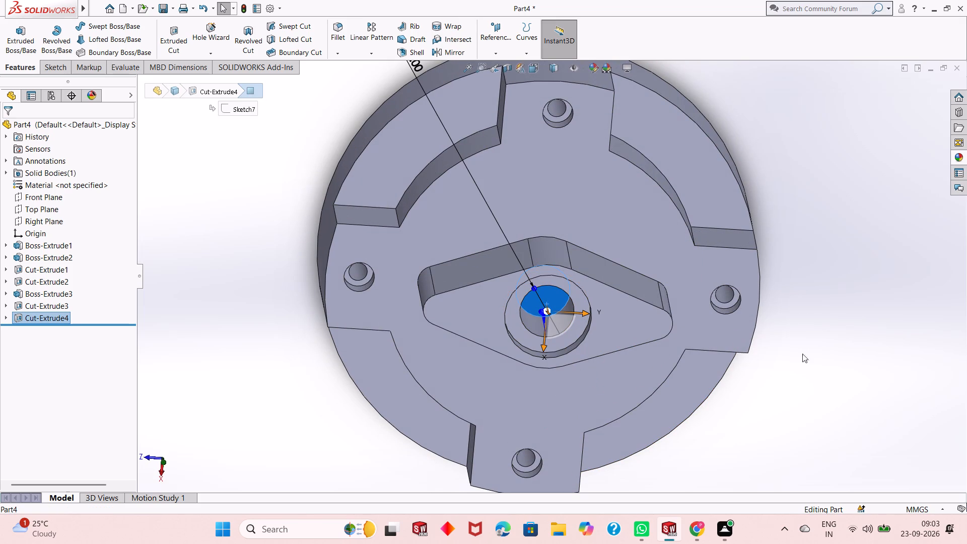
click(762, 385)
click(551, 298)
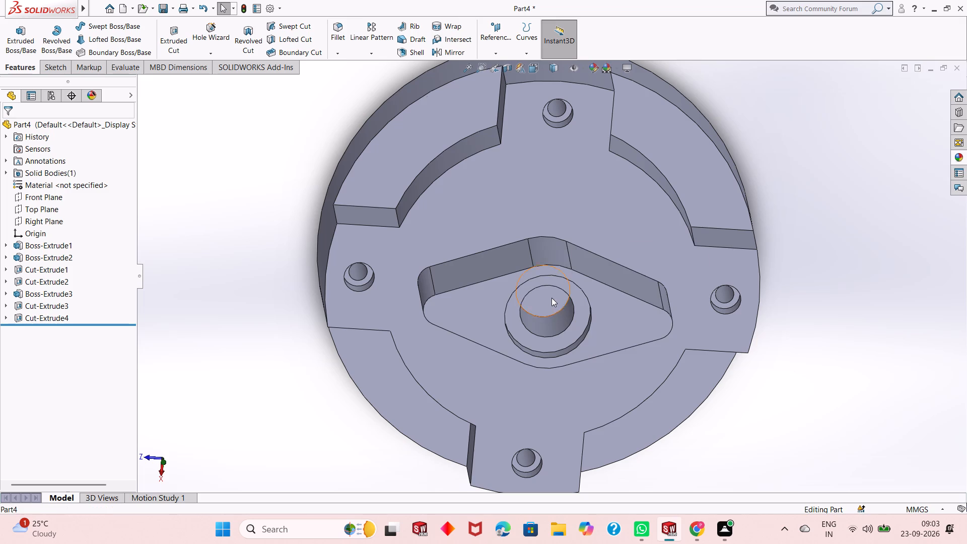
click(597, 268)
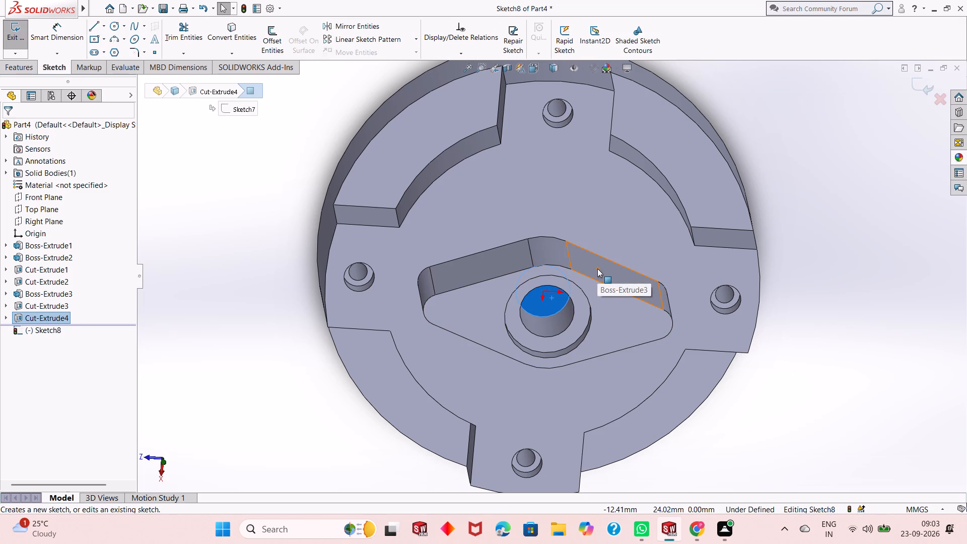
key(ctrl+8)
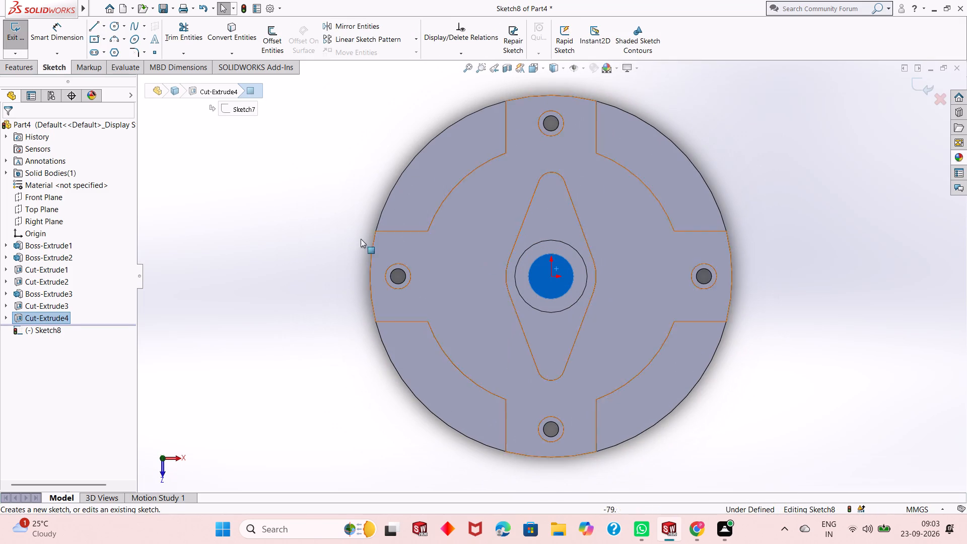
click(175, 179)
click(113, 29)
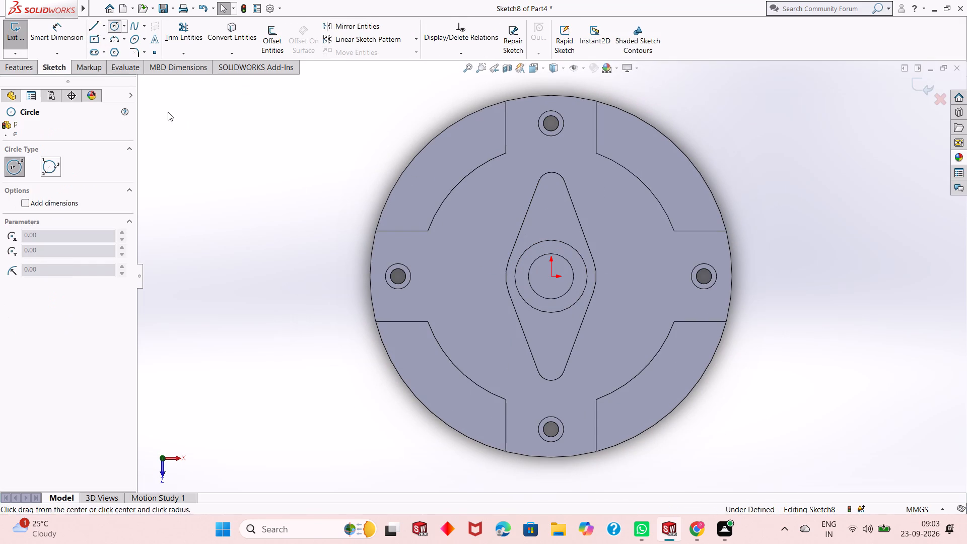
click(553, 279)
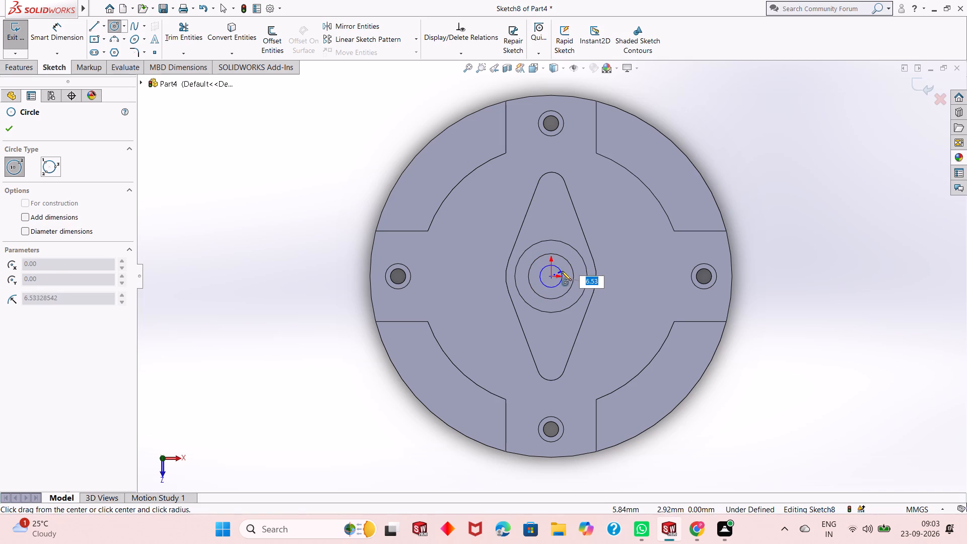
click(562, 271)
click(12, 127)
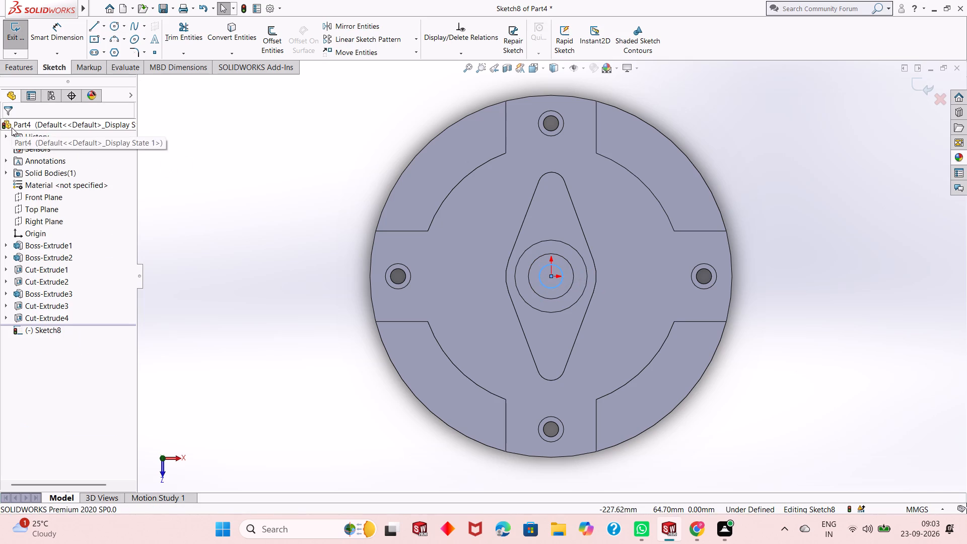
Dimension the circle on the bore floor to a 10 mm diameter.
click(72, 37)
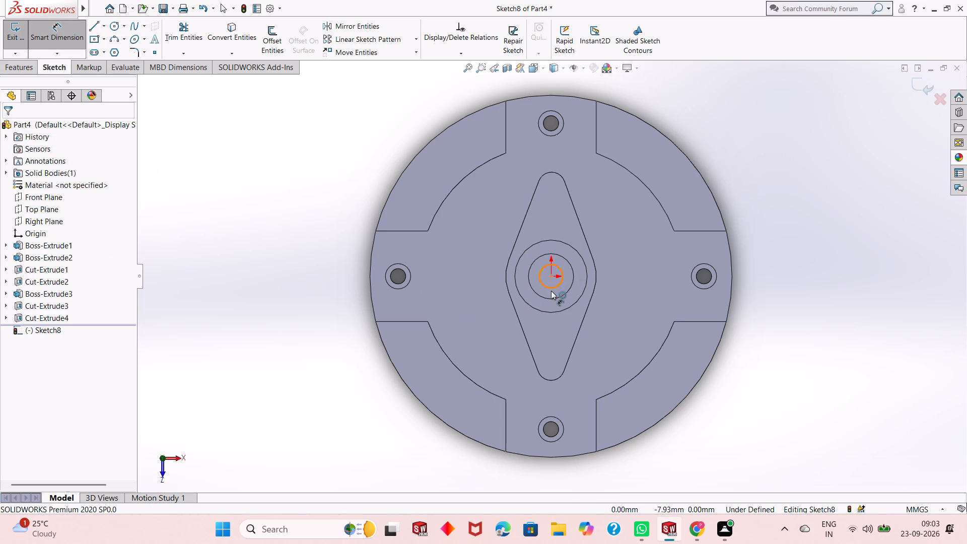
click(551, 291)
click(329, 421)
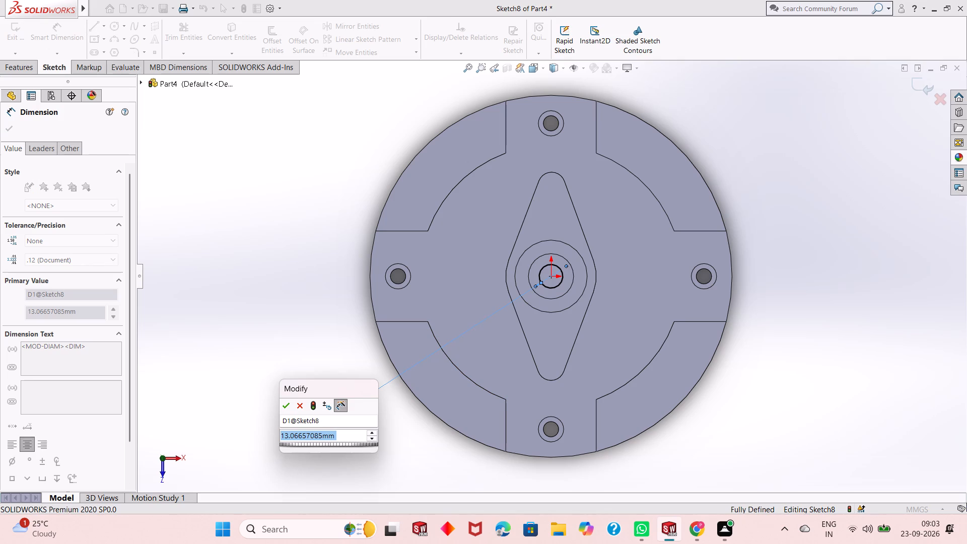
text(10)
key(Return)
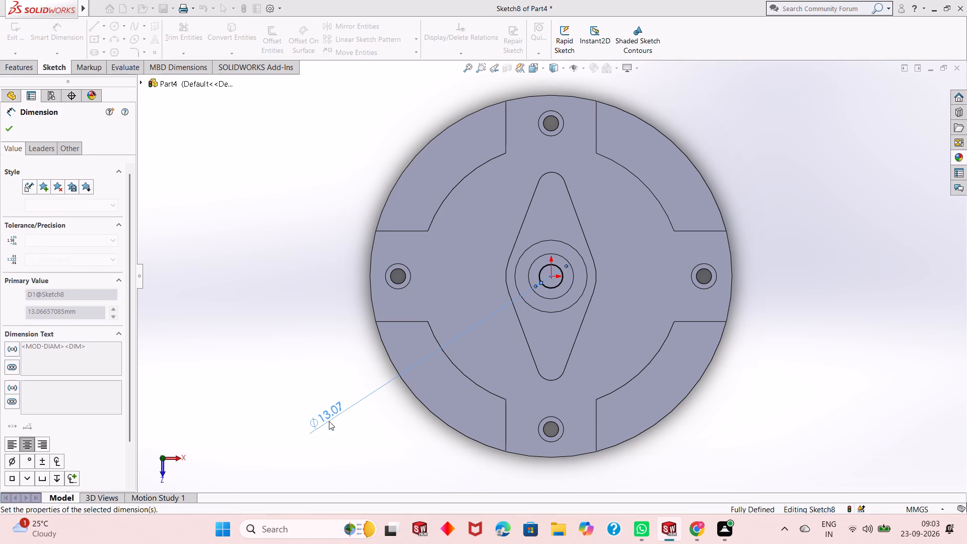
click(10, 126)
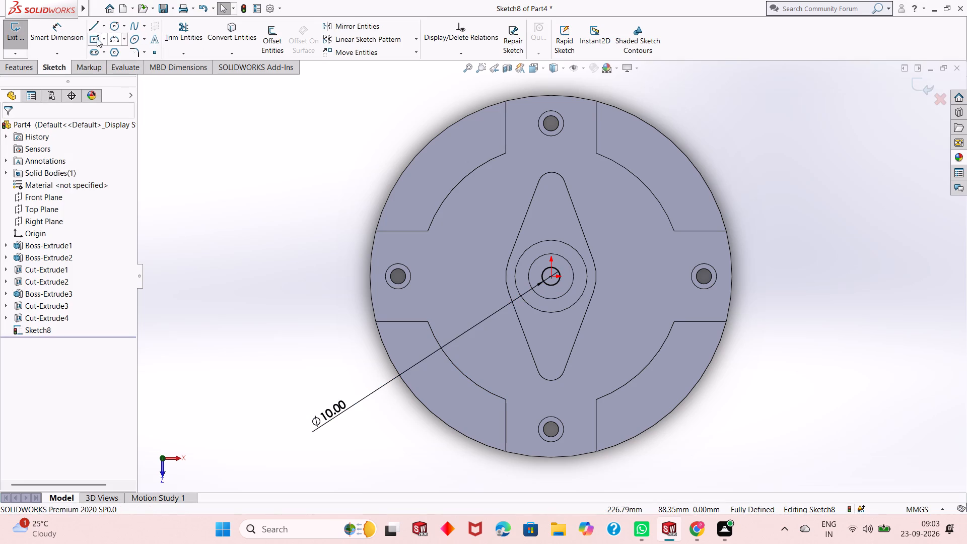
Cut the 10 mm circle as a blind hole 13 mm deep from the floor of the 25 mm bore.
click(29, 68)
click(166, 43)
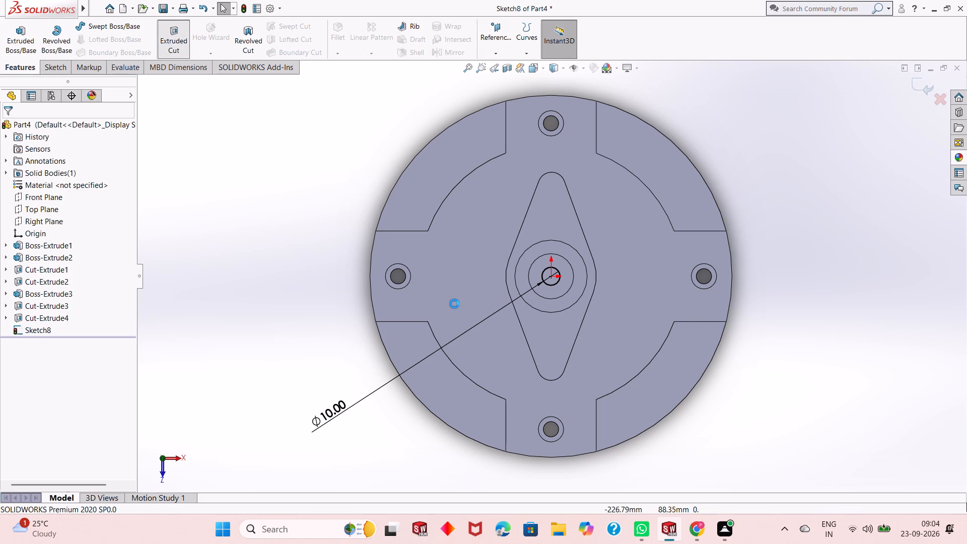
middle_drag(521, 368, 533, 224)
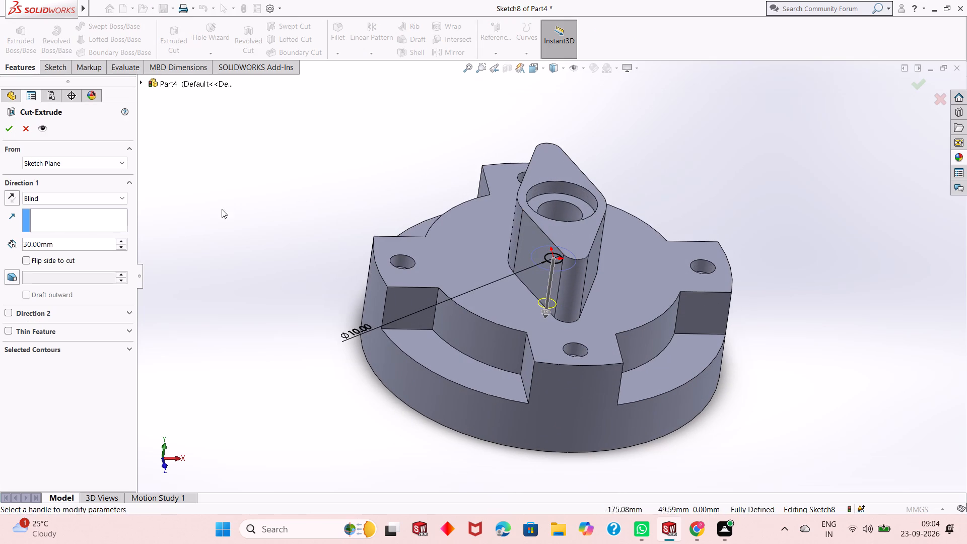
double_click(57, 240)
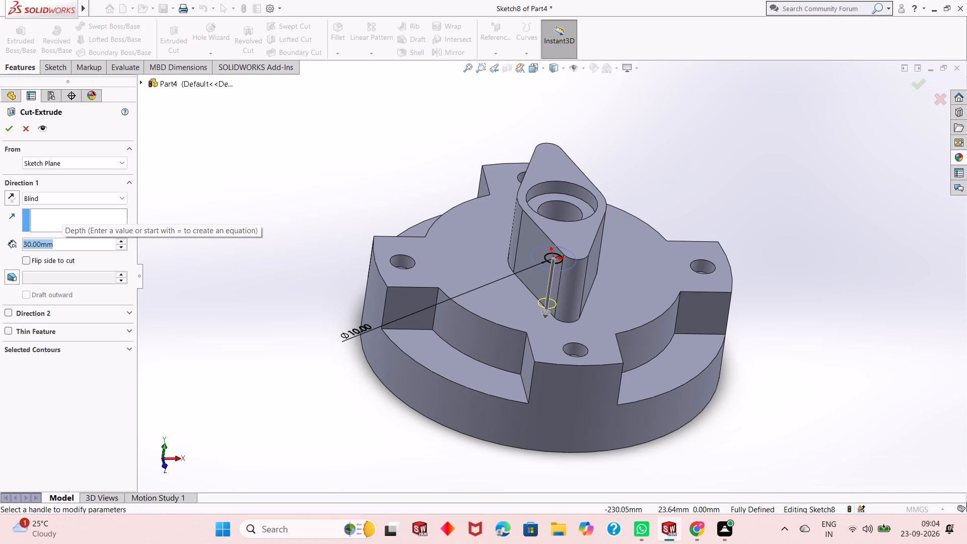
text(13)
key(Return)
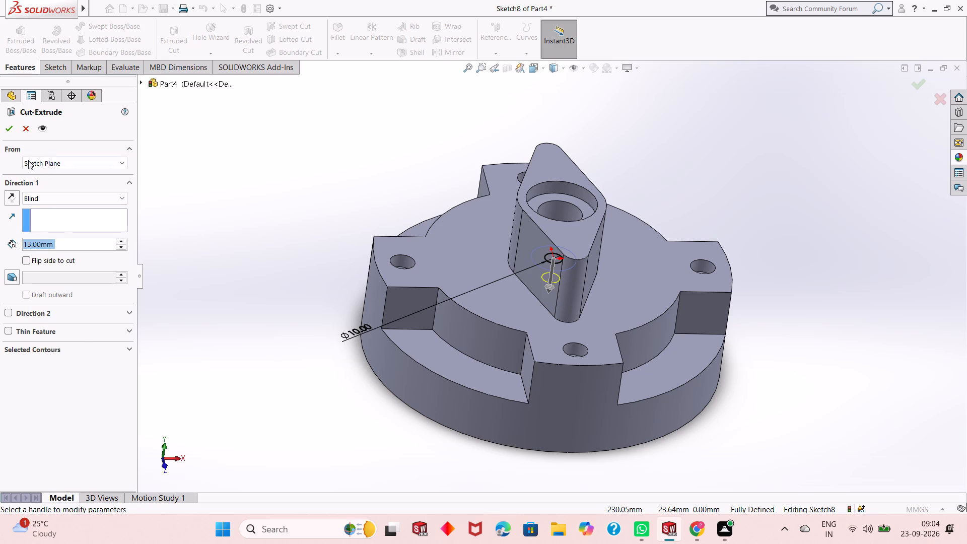
click(7, 130)
click(223, 288)
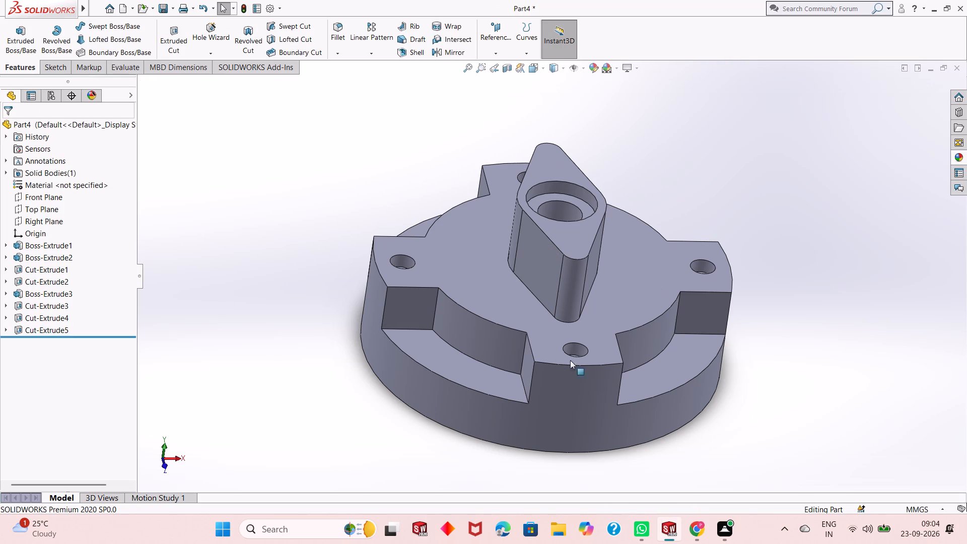
Open a section view on the Front Plane and rotate its cutting plane to about 271° so it runs lengthwise through the diamond boss.
middle_drag(615, 367, 540, 241)
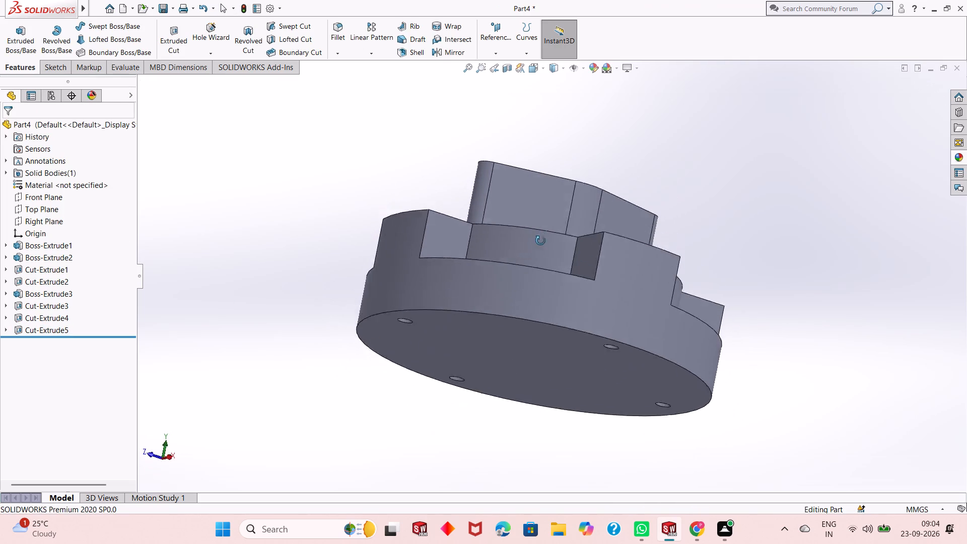
middle_drag(540, 241, 529, 322)
scroll(529, 322, up, 1)
right_click(505, 112)
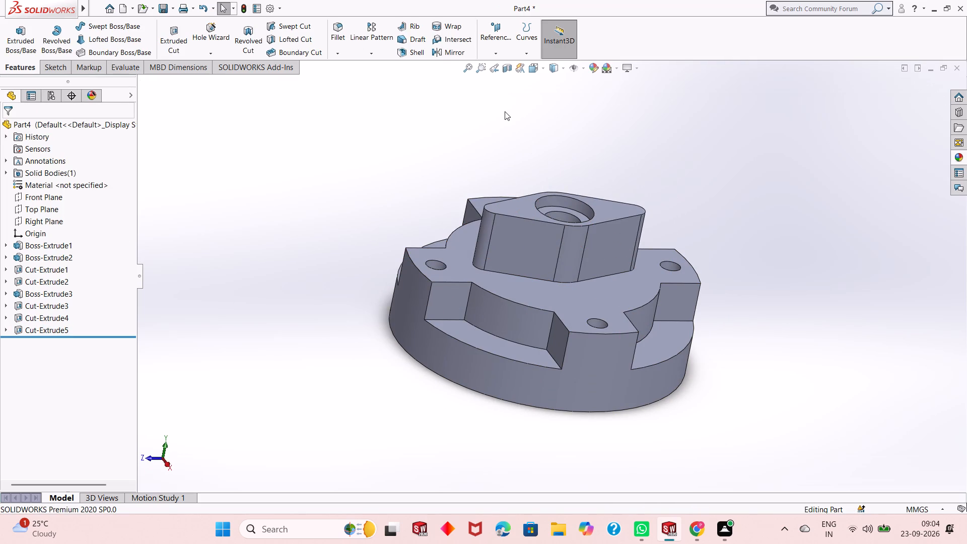
click(509, 69)
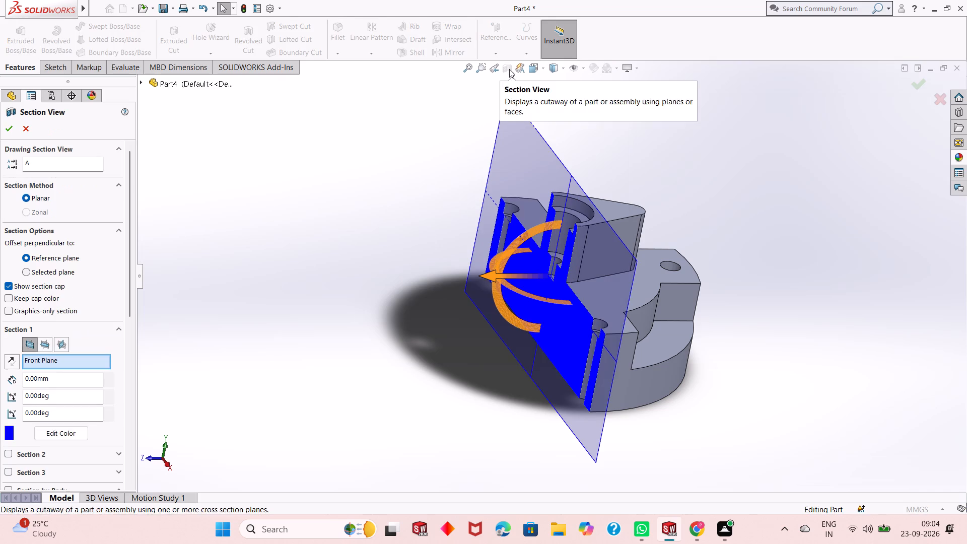
middle_drag(534, 378, 603, 300)
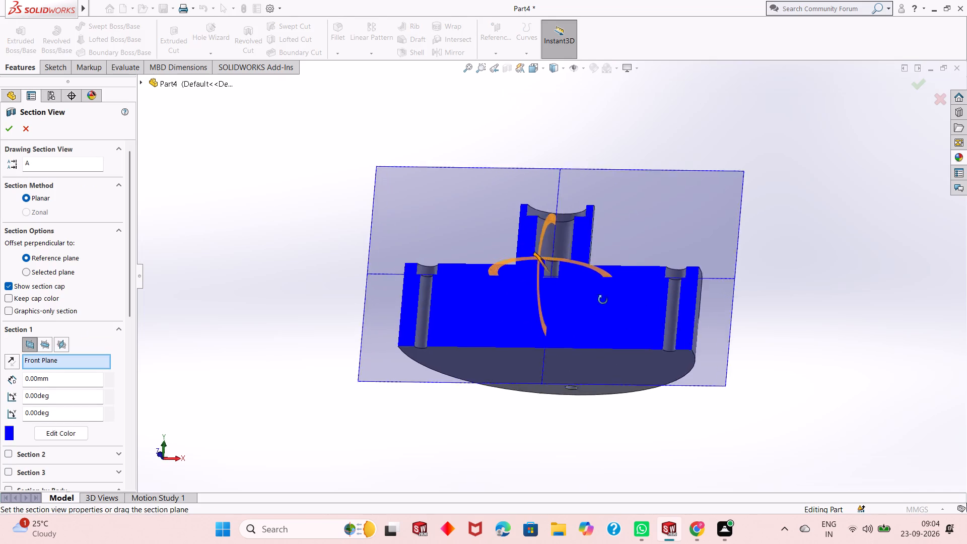
middle_drag(603, 300, 603, 394)
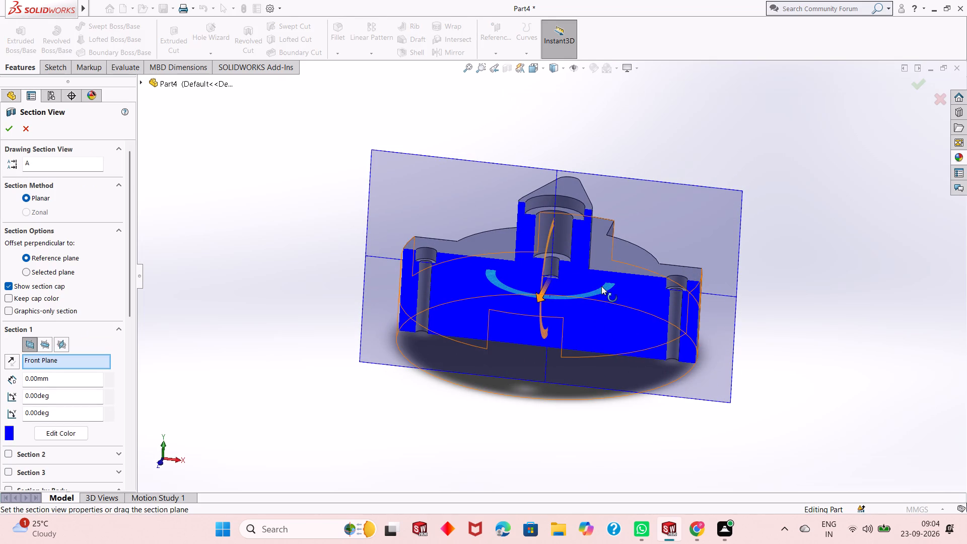
drag(570, 300, 633, 266)
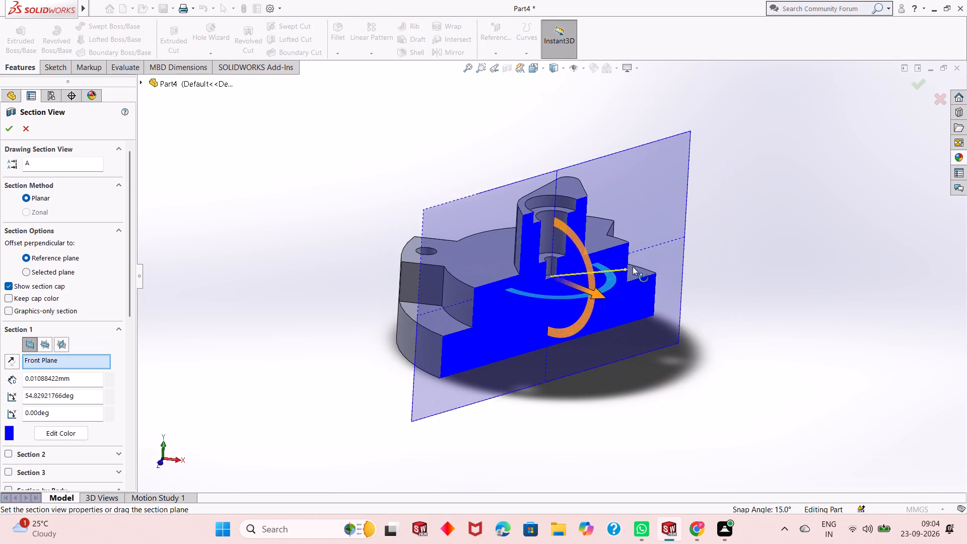
drag(633, 266, 677, 236)
drag(558, 300, 566, 298)
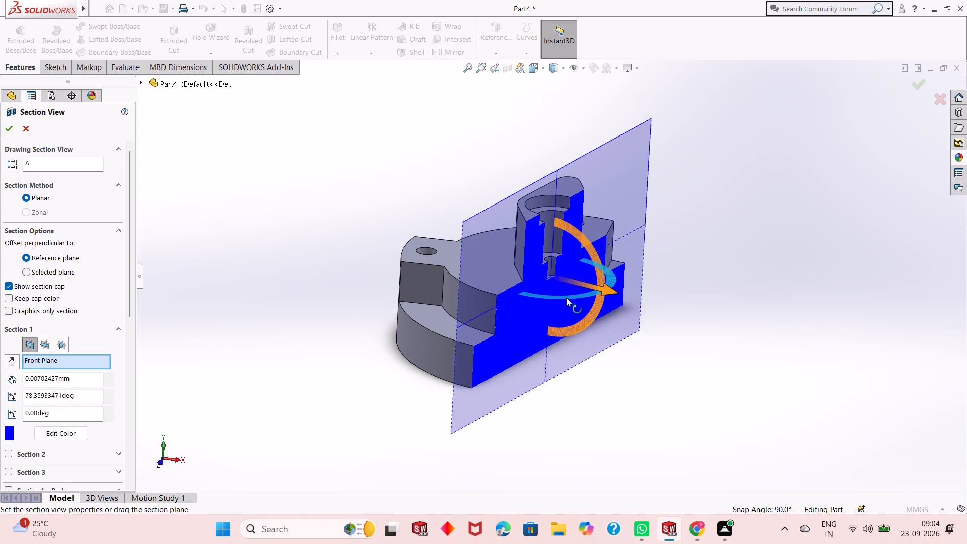
drag(566, 298, 571, 300)
Examine the sectioned central bore and stepped holes from several angles, and close the section view without keeping it.
middle_drag(600, 369, 528, 348)
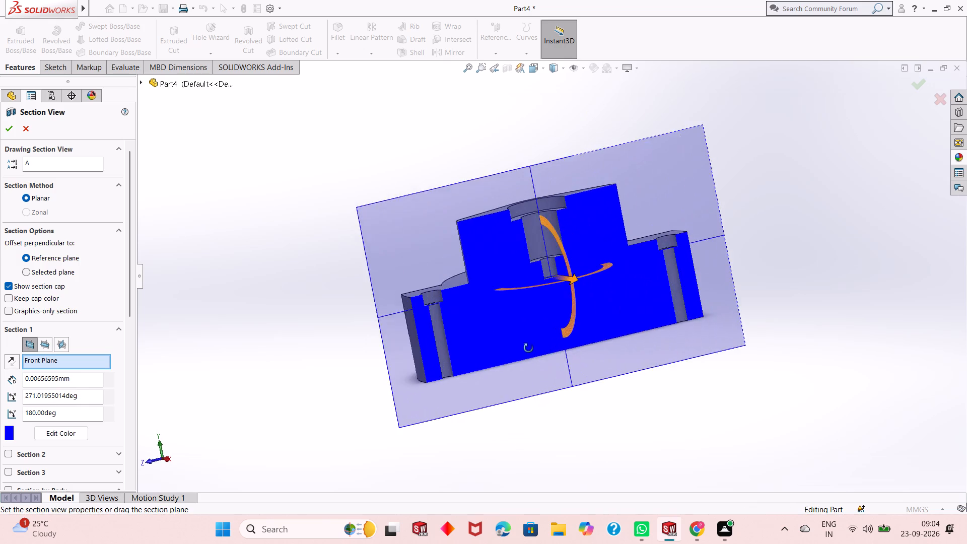
middle_drag(528, 348, 526, 363)
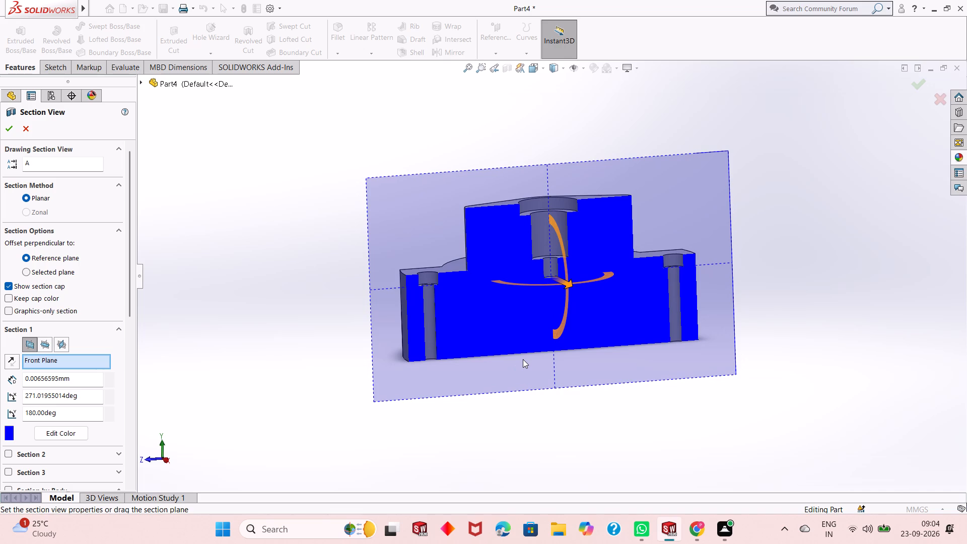
scroll(636, 332, down, 2)
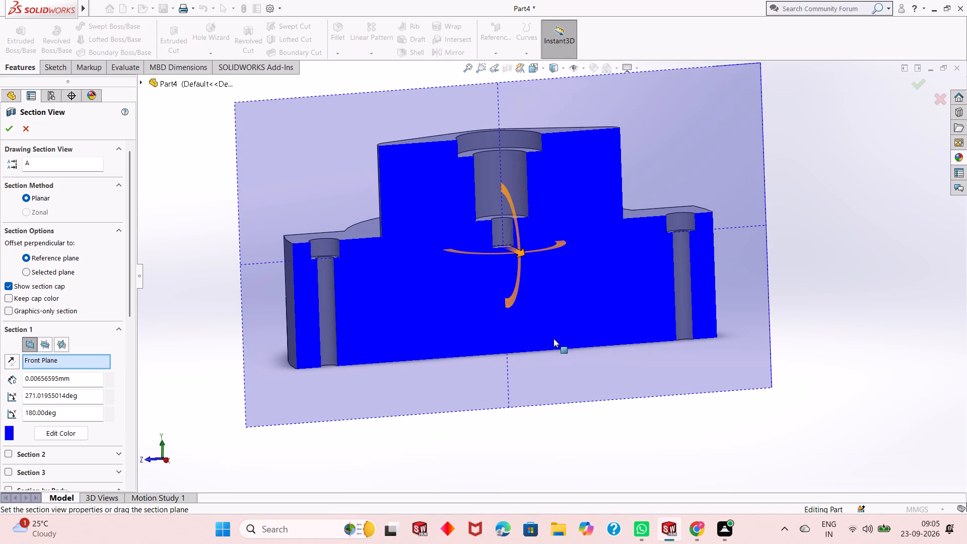
middle_drag(469, 330, 455, 322)
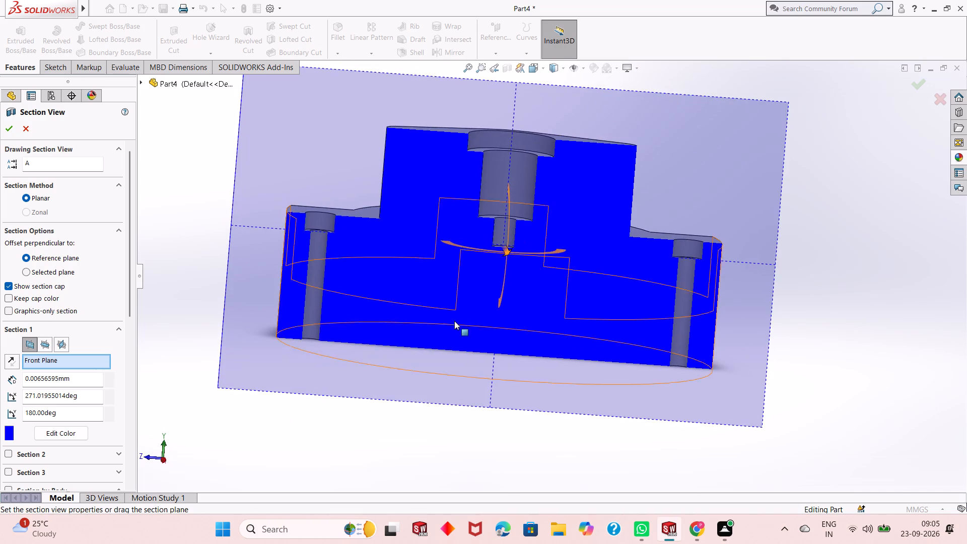
scroll(508, 266, down, 1)
scroll(508, 265, up, 3)
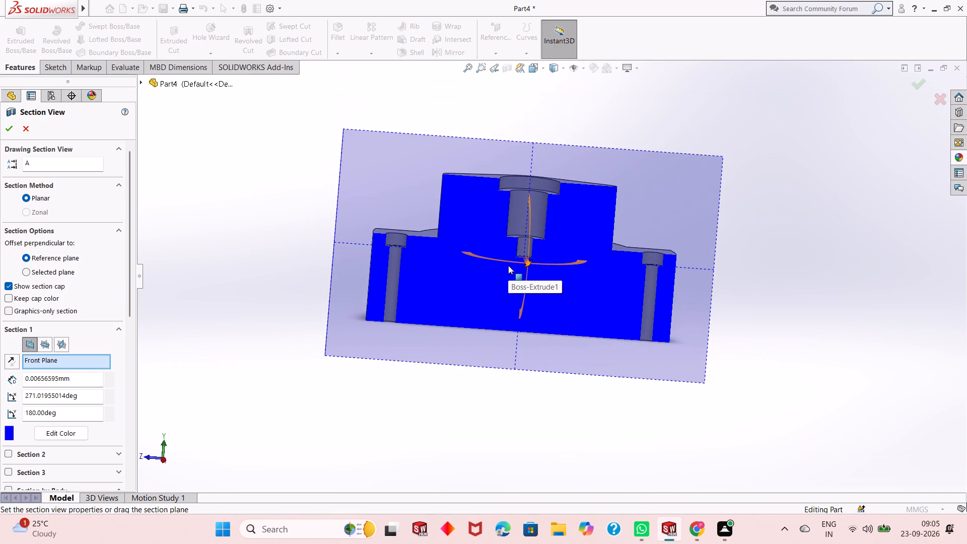
middle_click(739, 301)
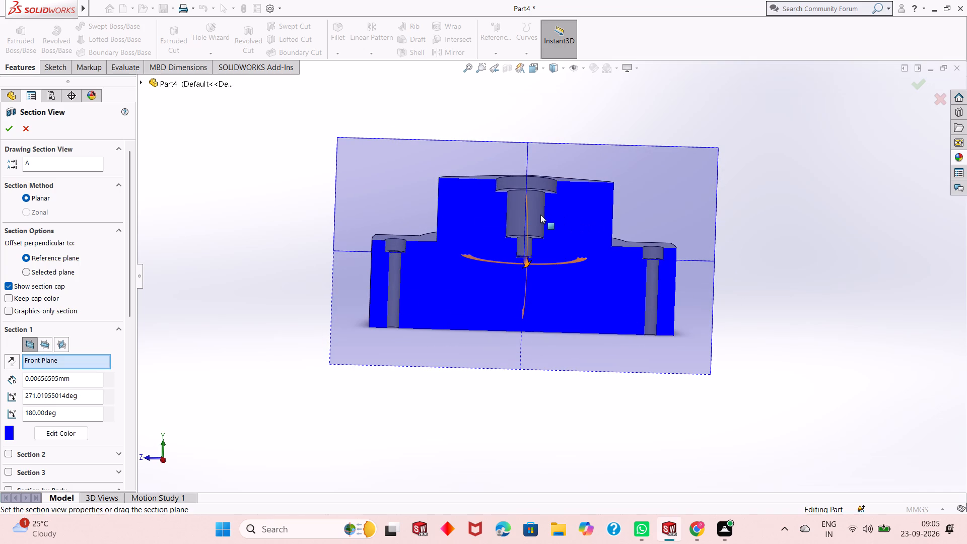
scroll(516, 233, down, 2)
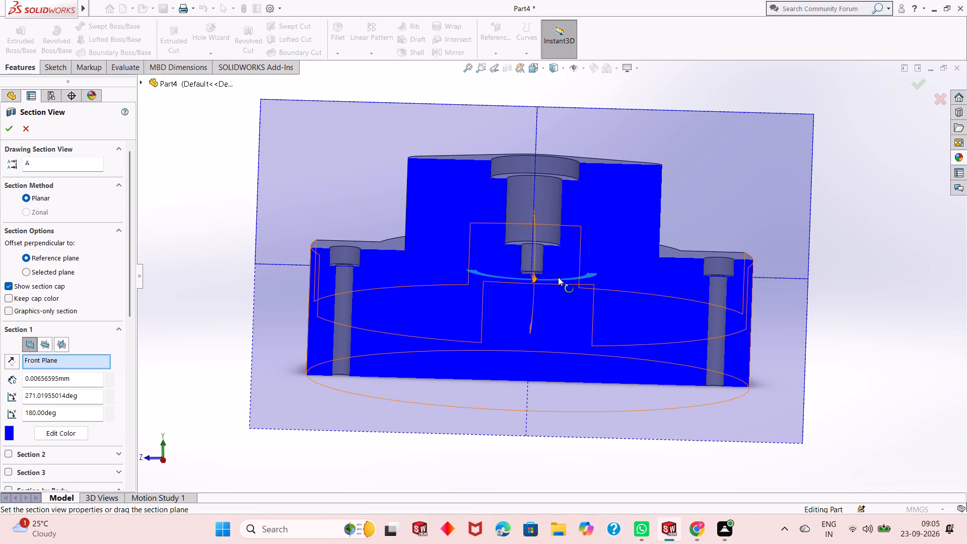
scroll(561, 287, down, 1)
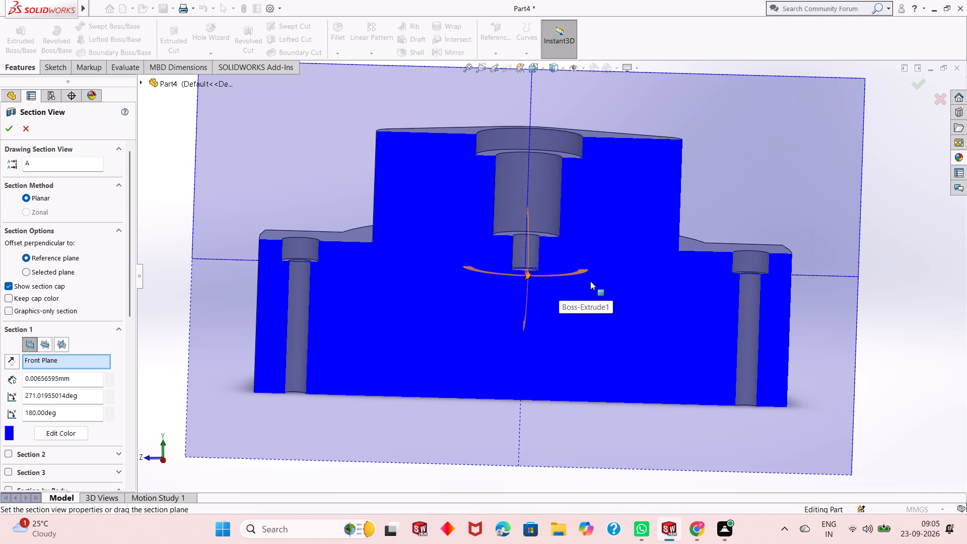
scroll(503, 298, up, 1)
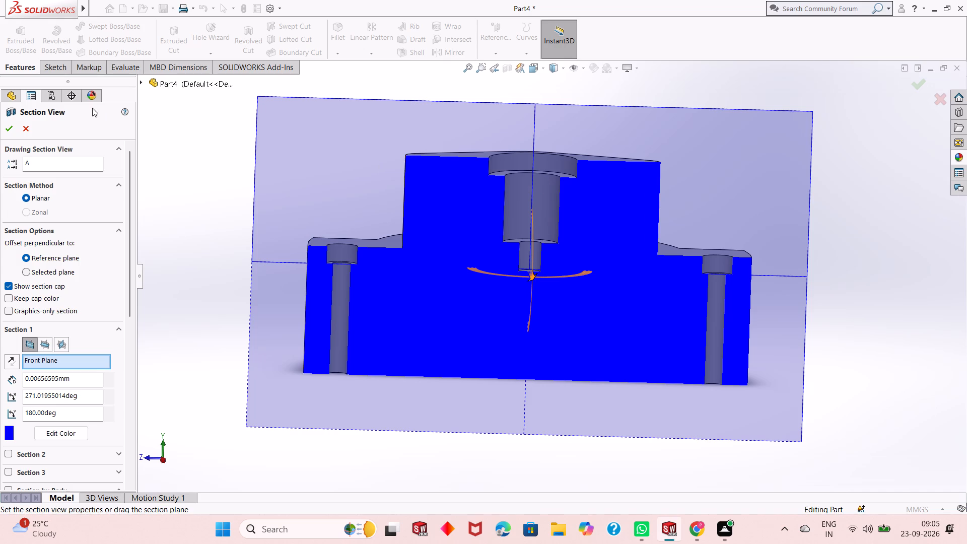
click(26, 131)
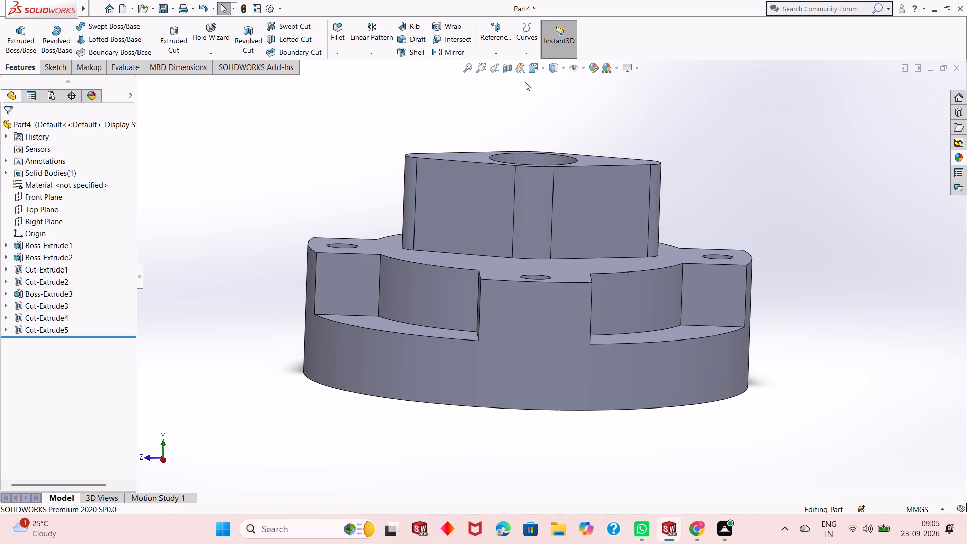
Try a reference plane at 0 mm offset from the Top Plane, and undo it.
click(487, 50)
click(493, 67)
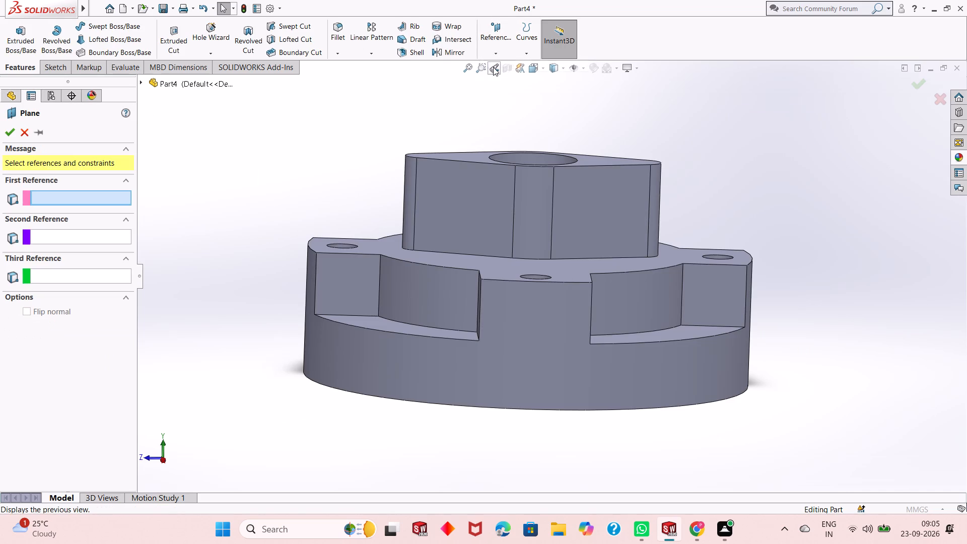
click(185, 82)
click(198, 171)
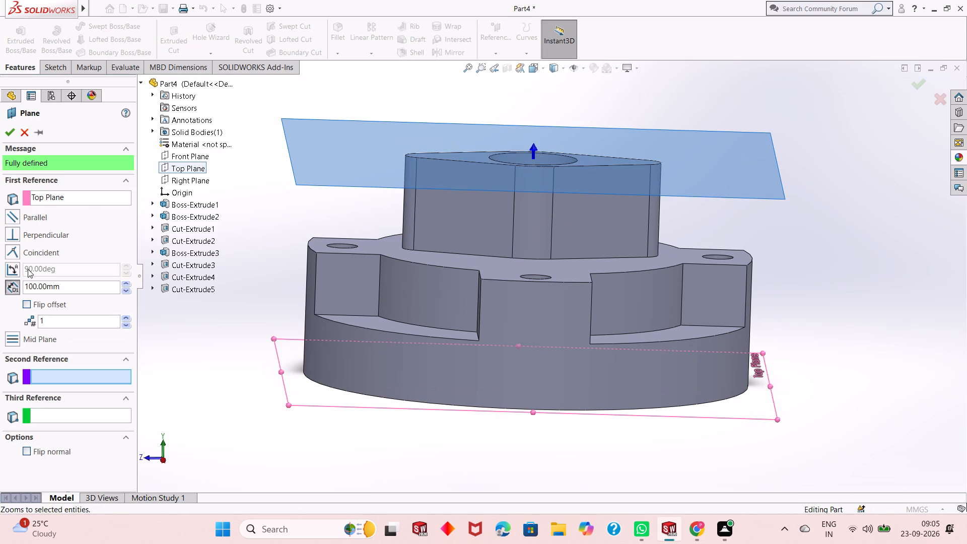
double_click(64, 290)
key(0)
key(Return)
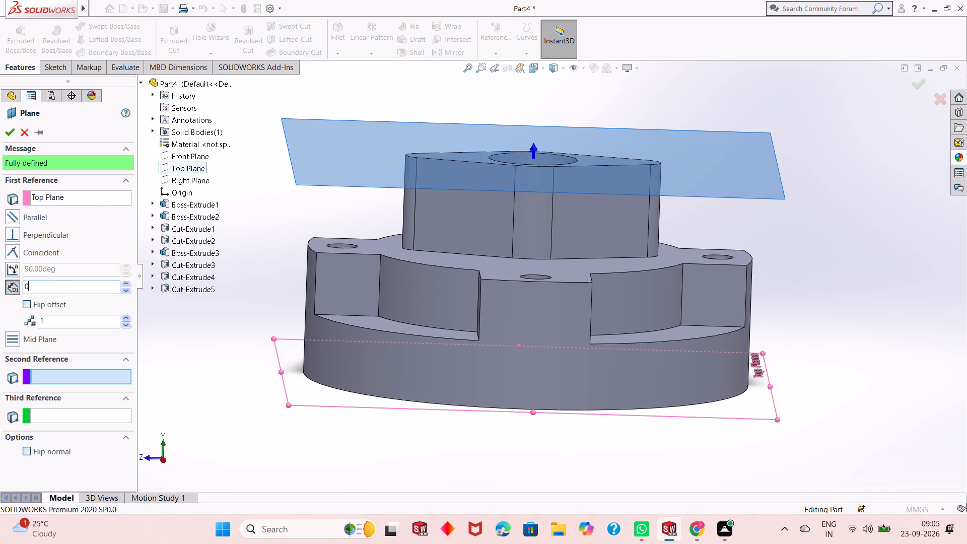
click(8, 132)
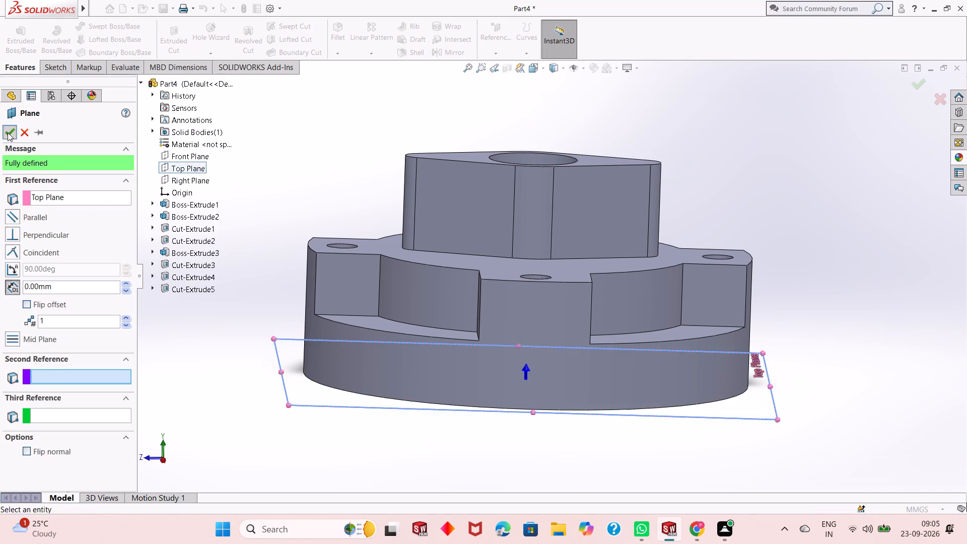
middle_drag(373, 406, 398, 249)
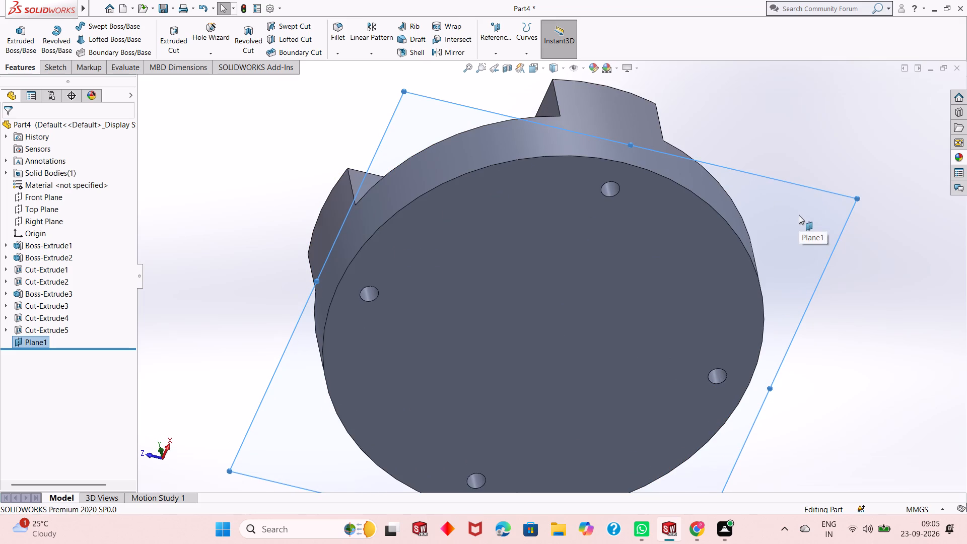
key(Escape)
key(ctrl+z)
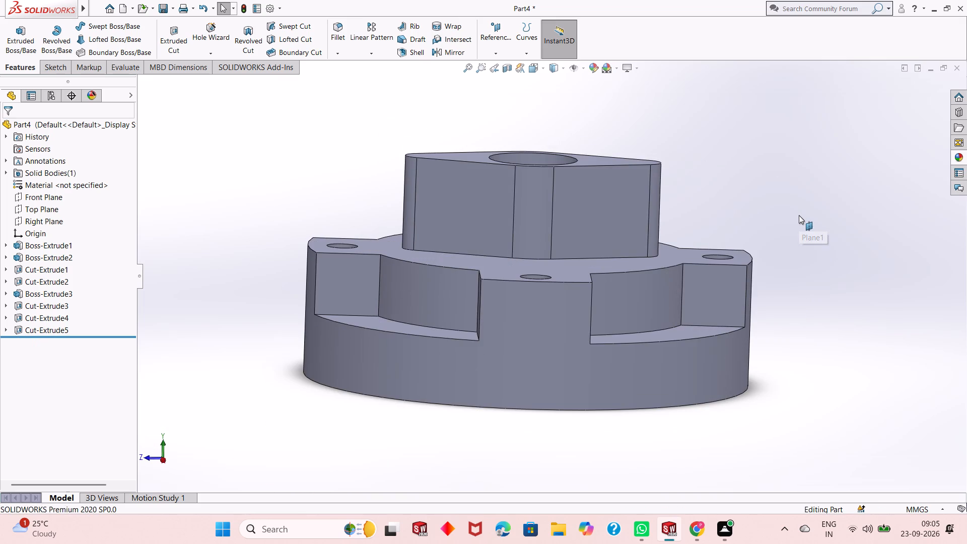
Start a sketch on the flat underside of the round base and draw a circle about 75 mm in diameter centred on the origin.
middle_drag(623, 380, 650, 206)
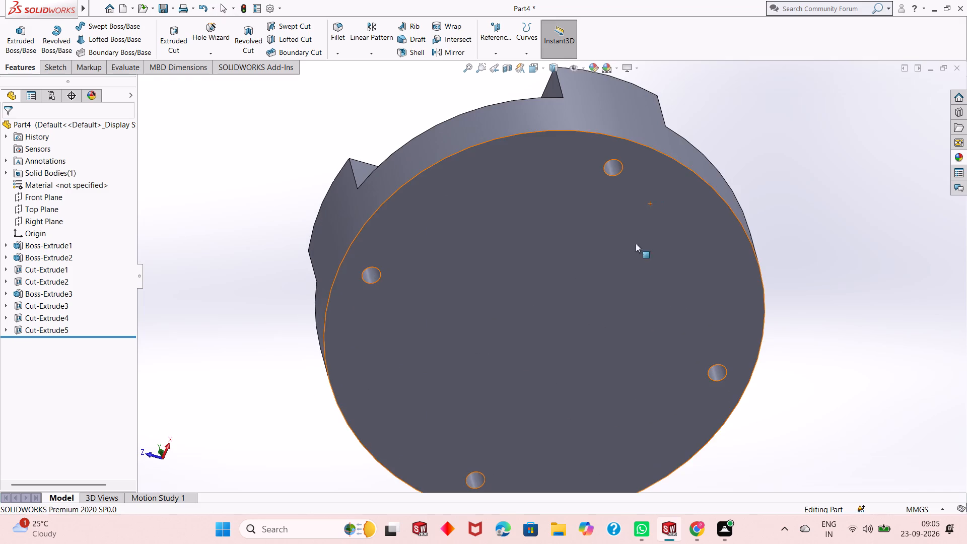
click(636, 258)
click(677, 231)
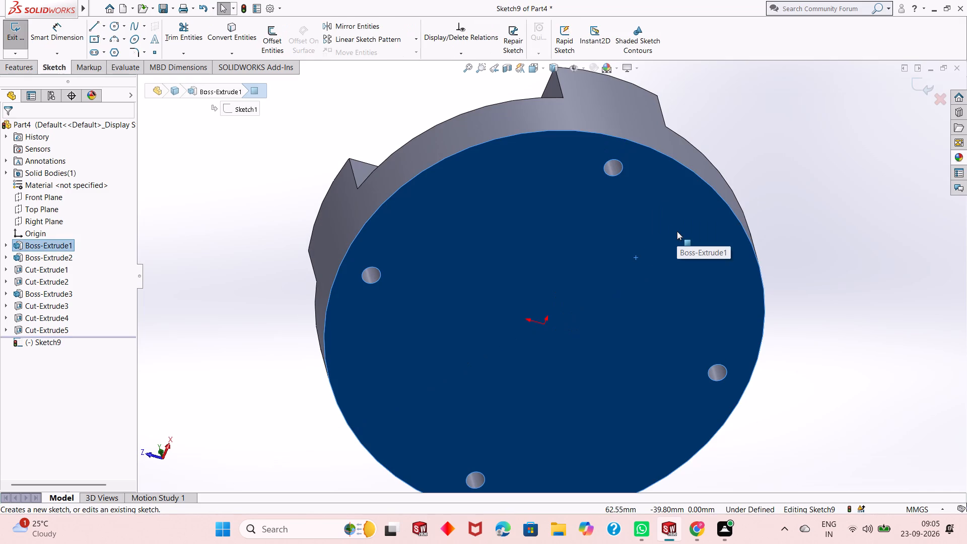
key(ctrl+8)
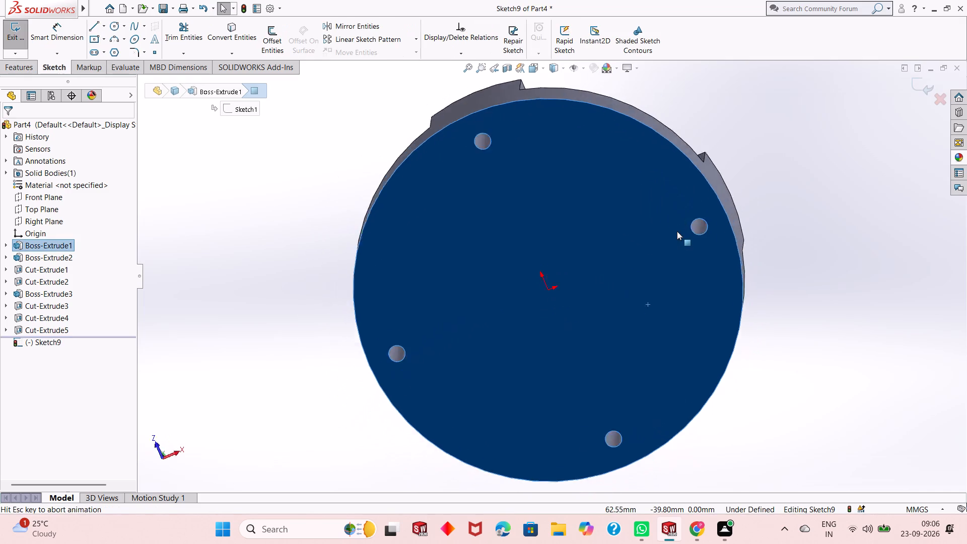
key(Escape)
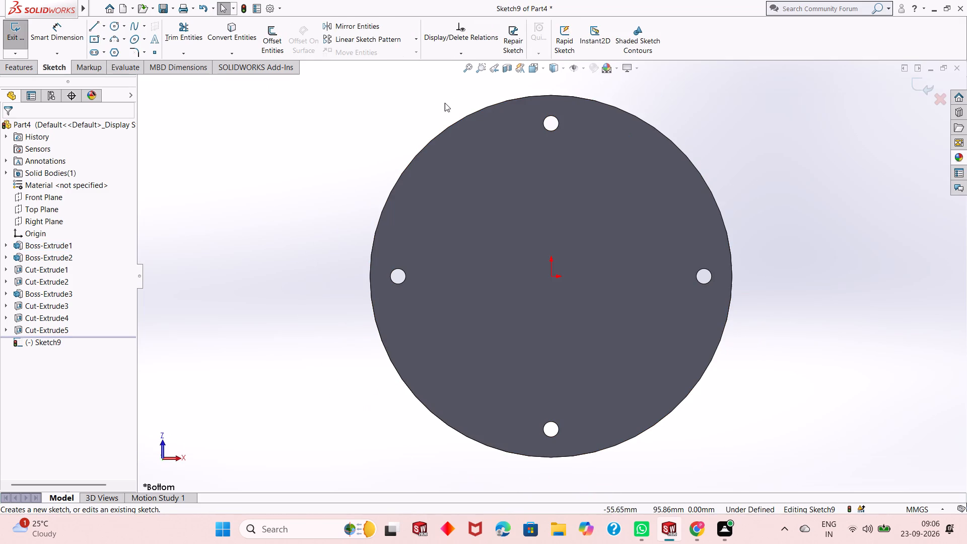
click(117, 23)
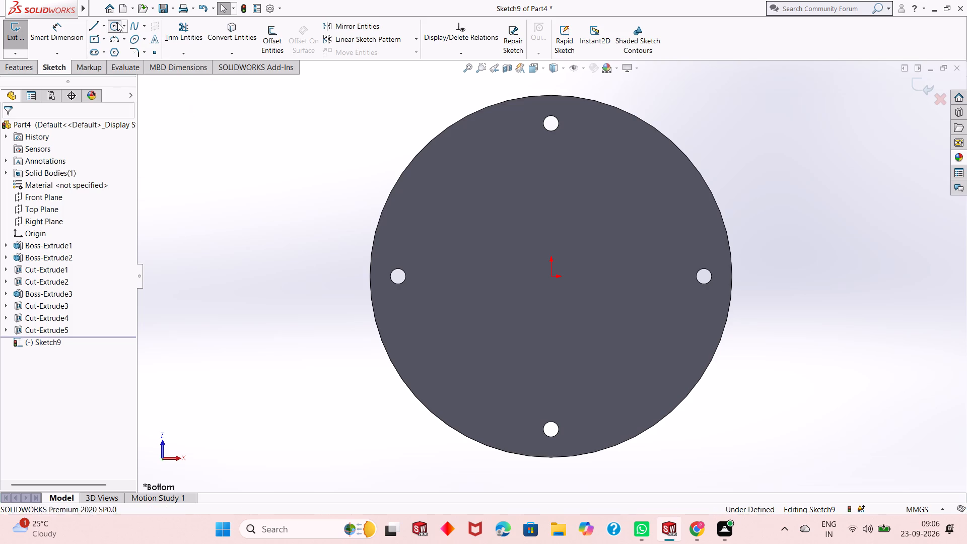
click(550, 275)
click(594, 223)
right_click(594, 223)
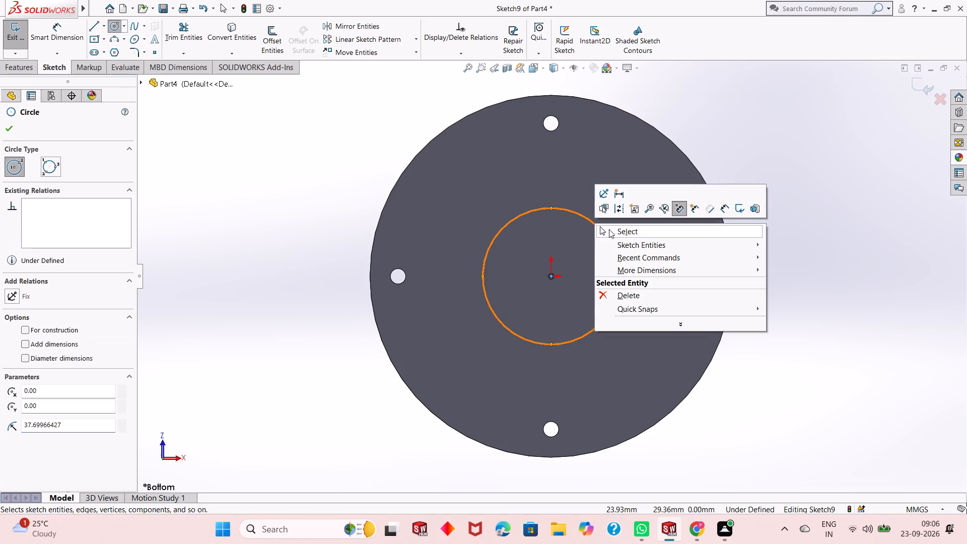
click(610, 230)
Dimension the circle on the underside to an 80 mm diameter.
click(69, 40)
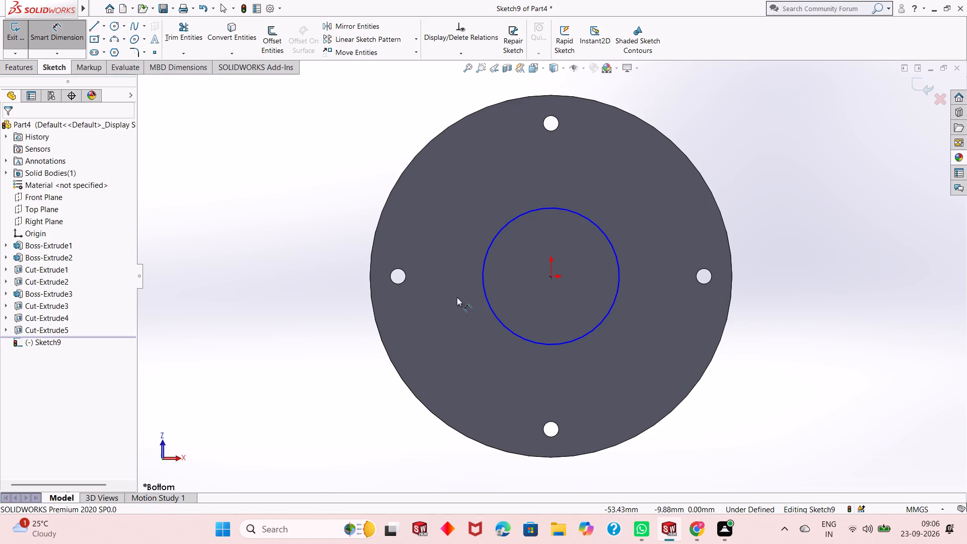
click(486, 301)
click(353, 395)
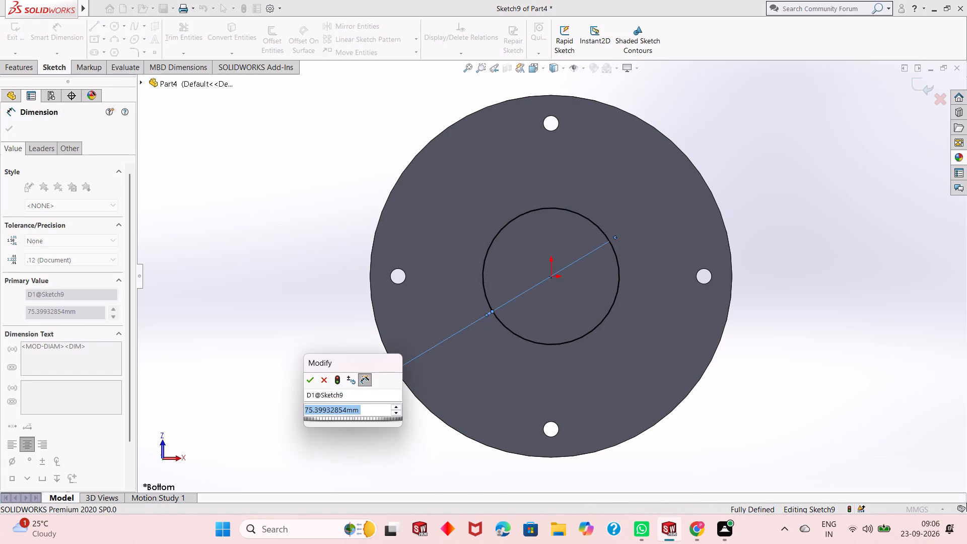
text(80)
key(Return)
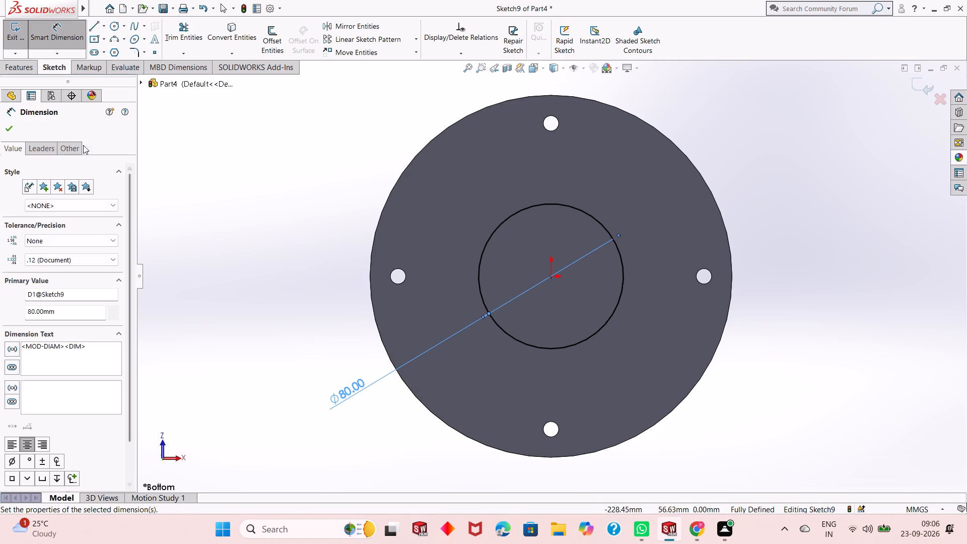
click(14, 135)
Cut the 80 mm circle as a blind recess 25 mm deep into the underside of the base.
click(23, 68)
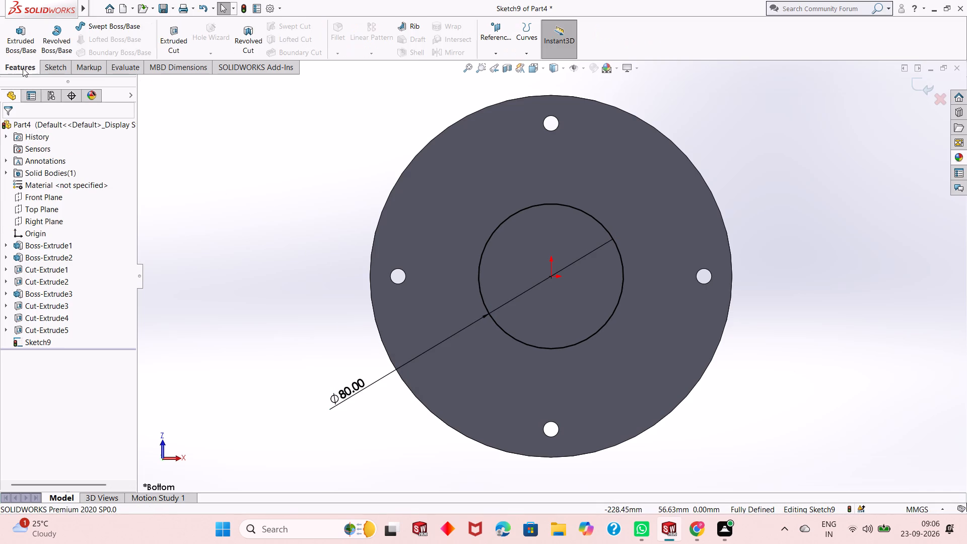
click(175, 43)
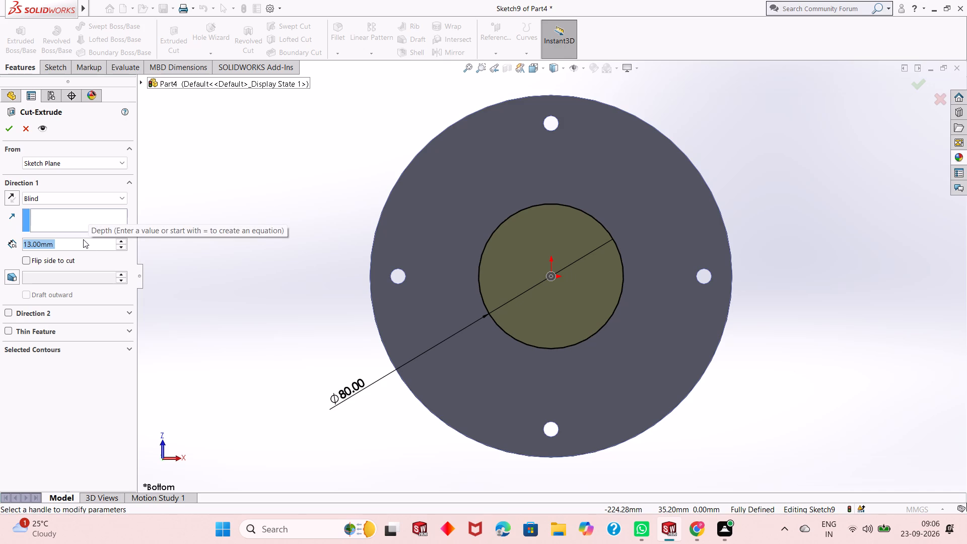
text(25)
key(Return)
middle_drag(202, 245, 213, 326)
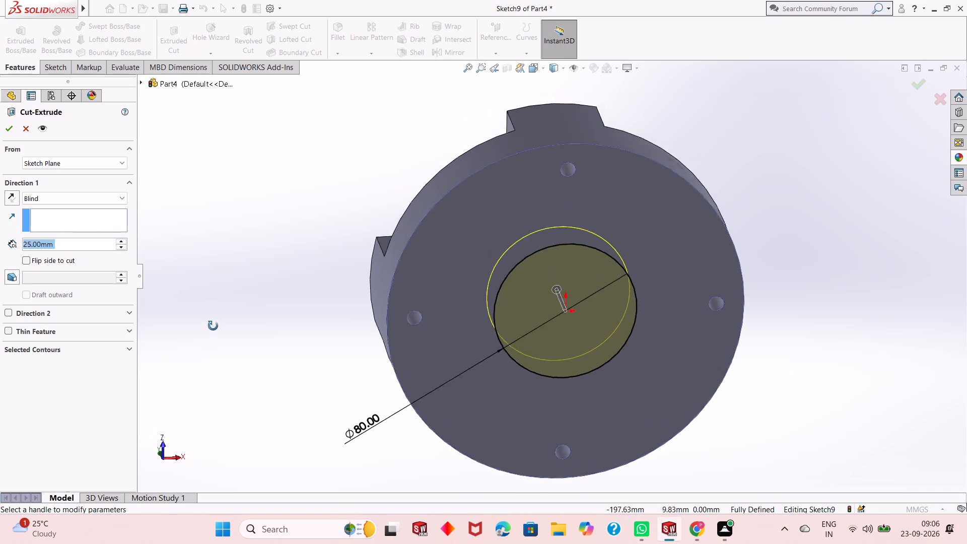
middle_drag(213, 326, 219, 345)
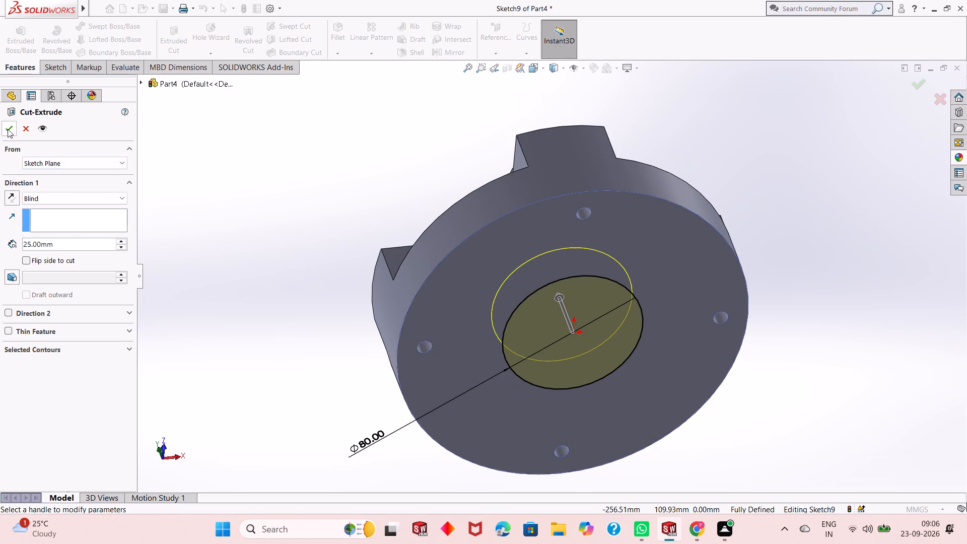
click(8, 129)
click(305, 326)
Start a sketch on the floor of the 80 mm underside recess and draw a circle about 48 mm in diameter centred on the origin.
click(550, 323)
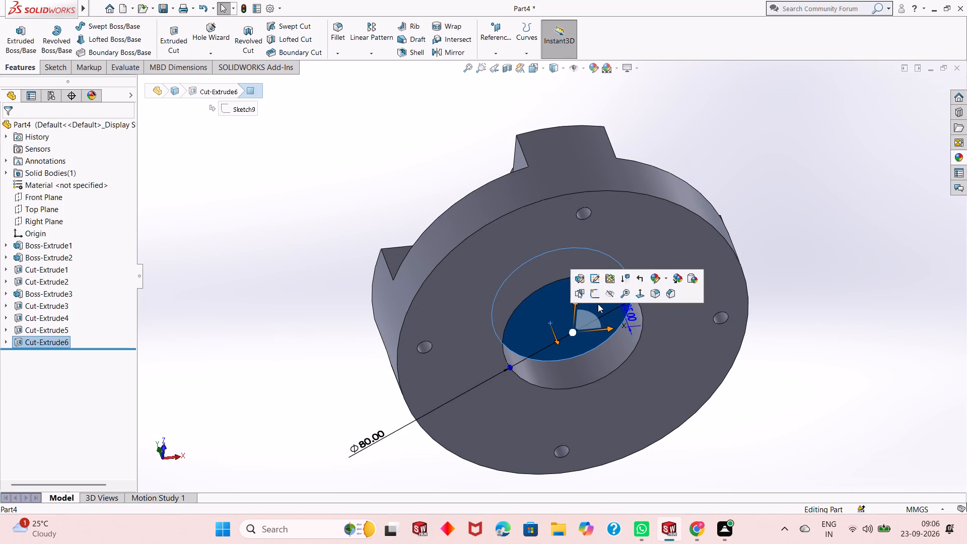
click(593, 296)
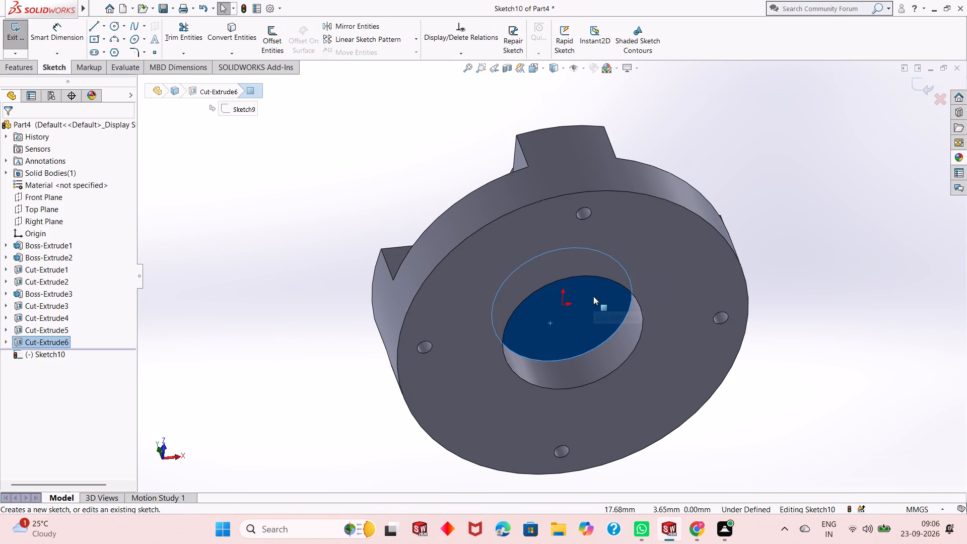
key(ctrl+8)
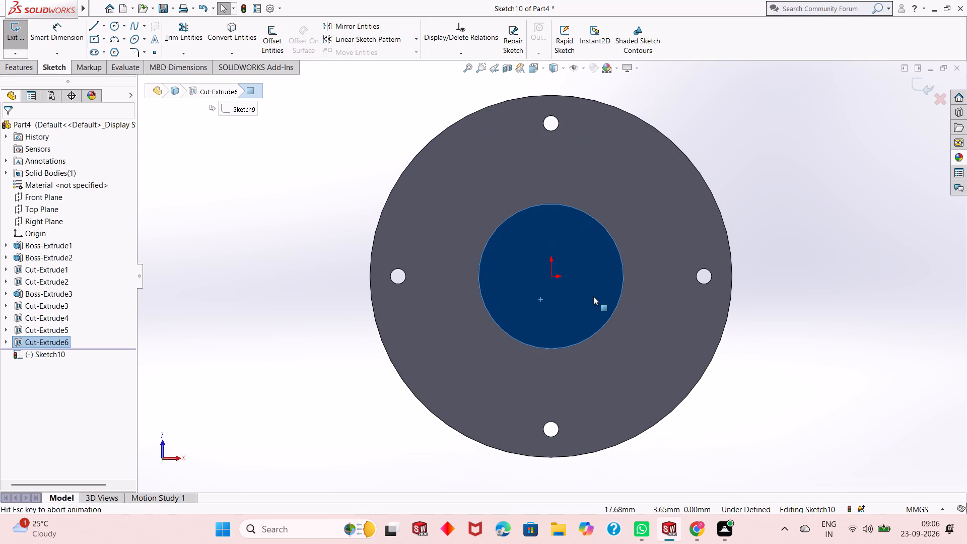
key(Escape)
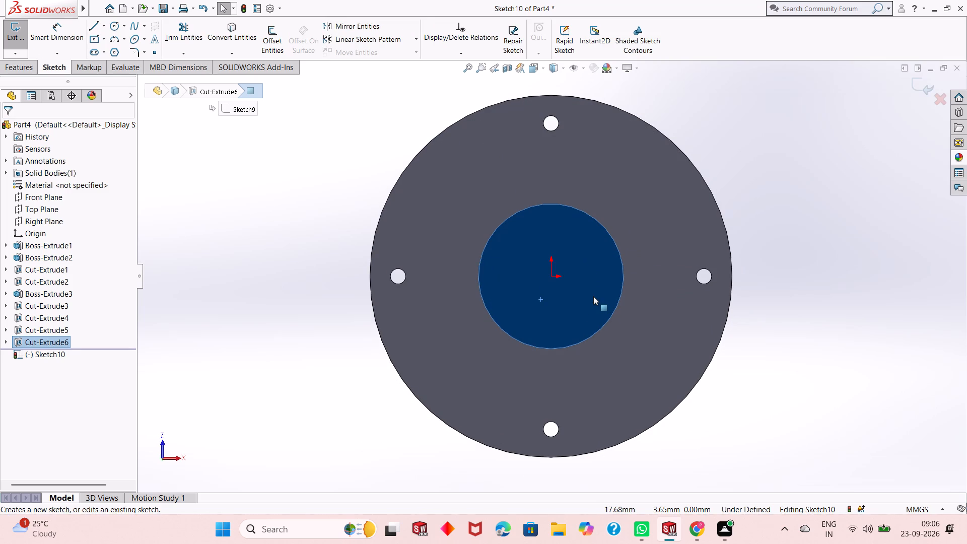
click(114, 27)
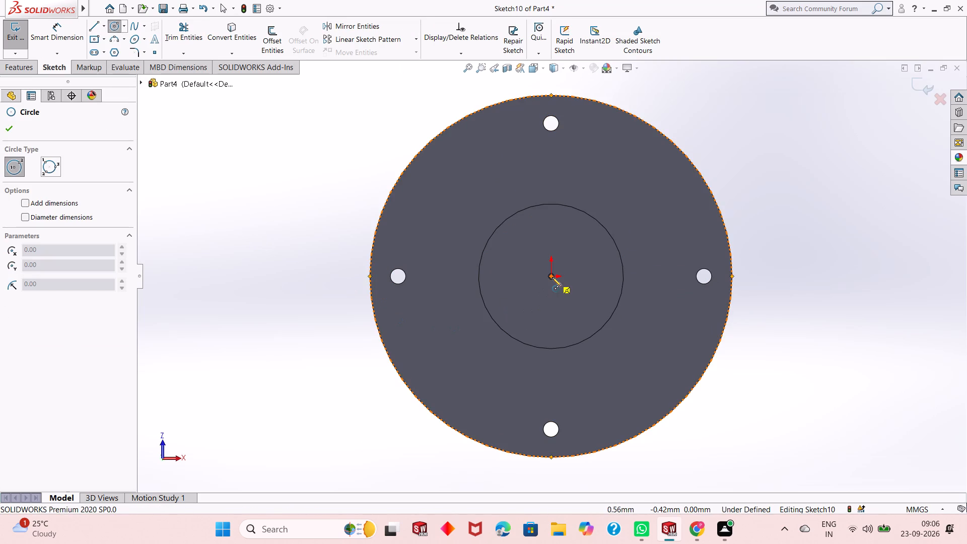
click(552, 277)
click(583, 246)
right_click(193, 166)
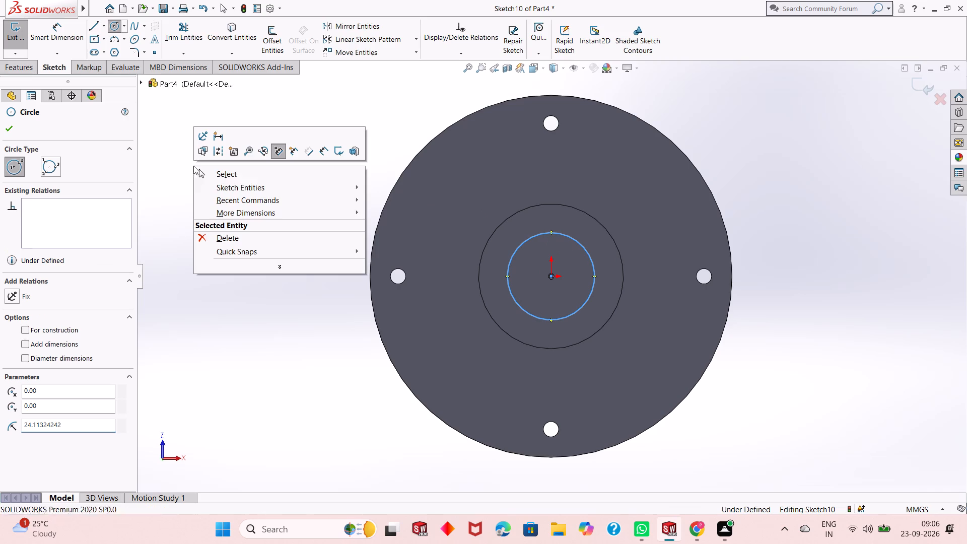
click(238, 172)
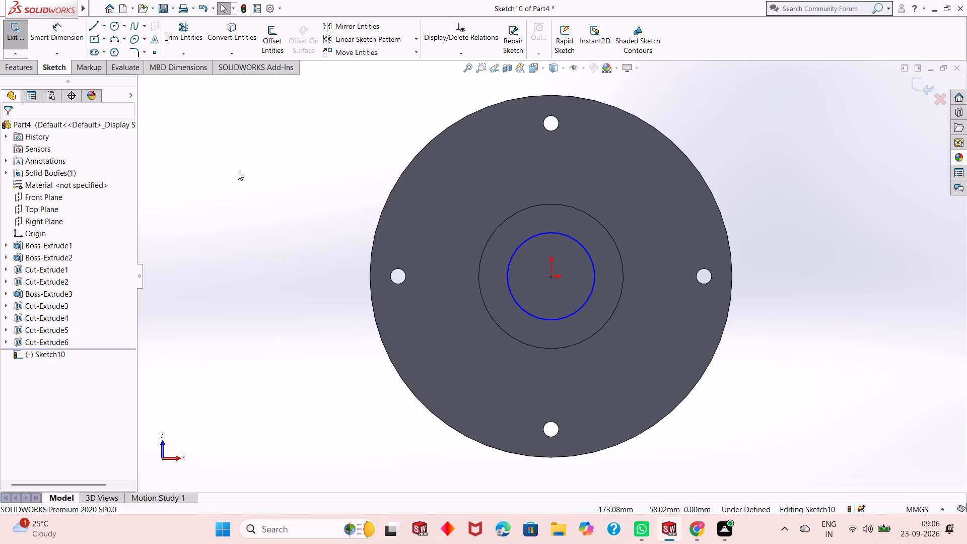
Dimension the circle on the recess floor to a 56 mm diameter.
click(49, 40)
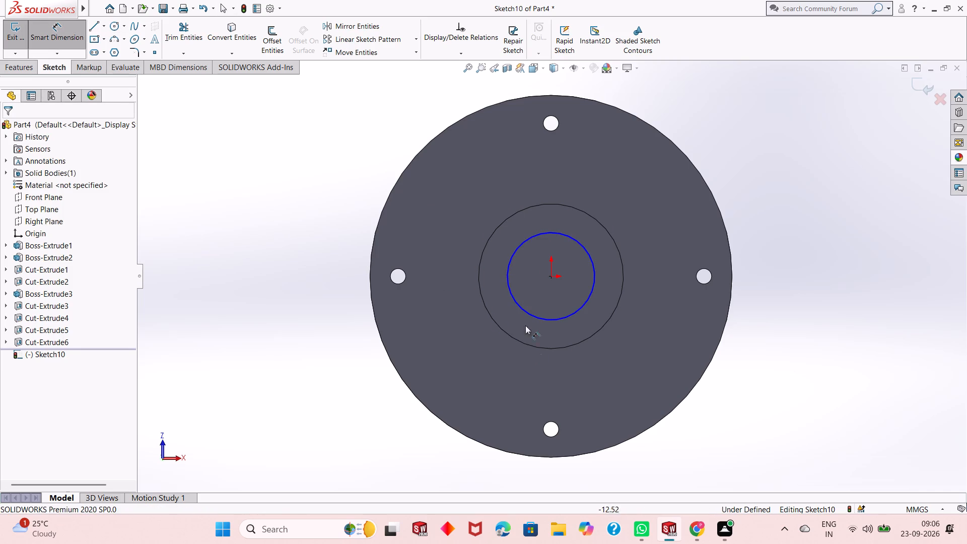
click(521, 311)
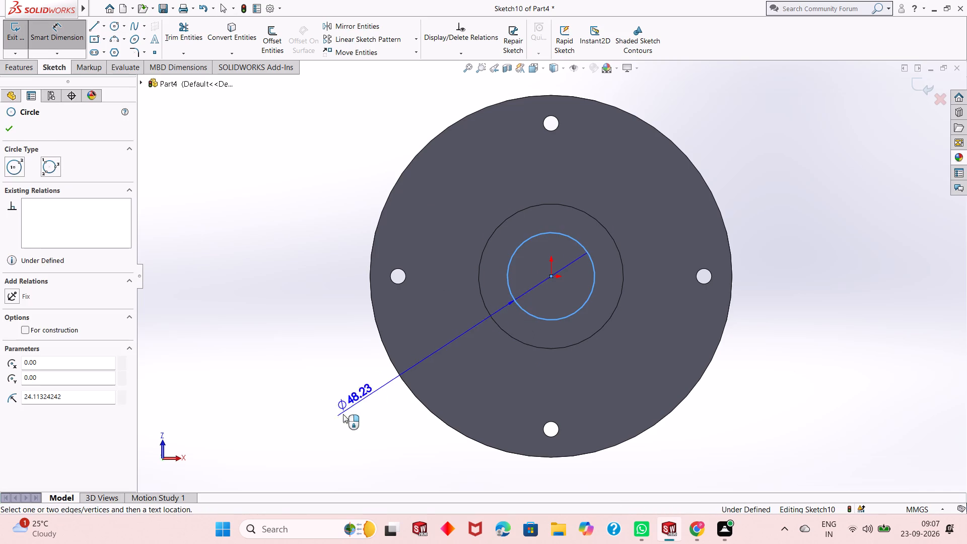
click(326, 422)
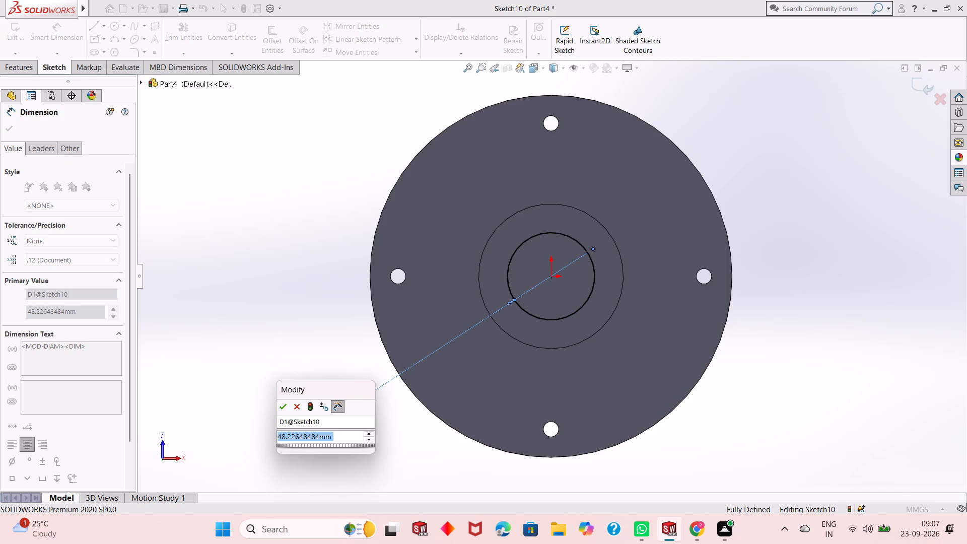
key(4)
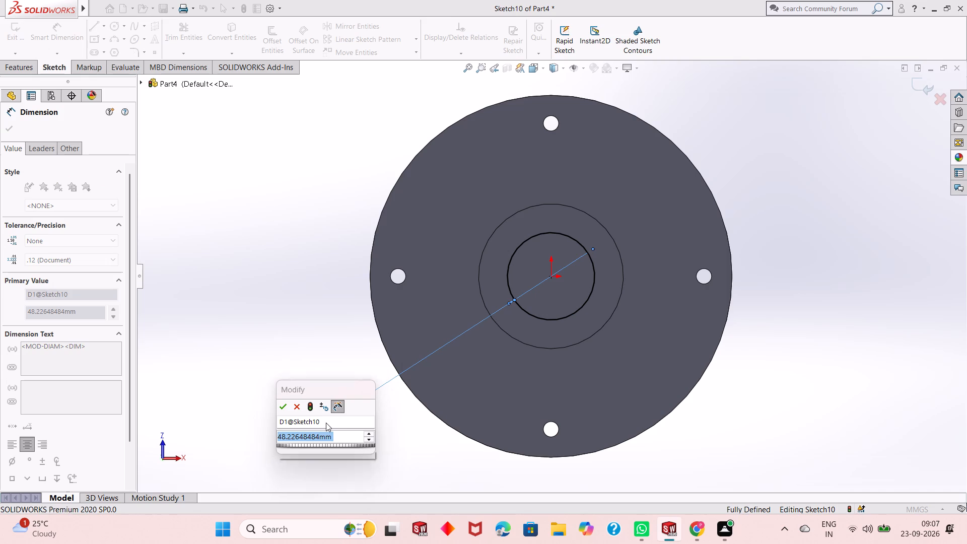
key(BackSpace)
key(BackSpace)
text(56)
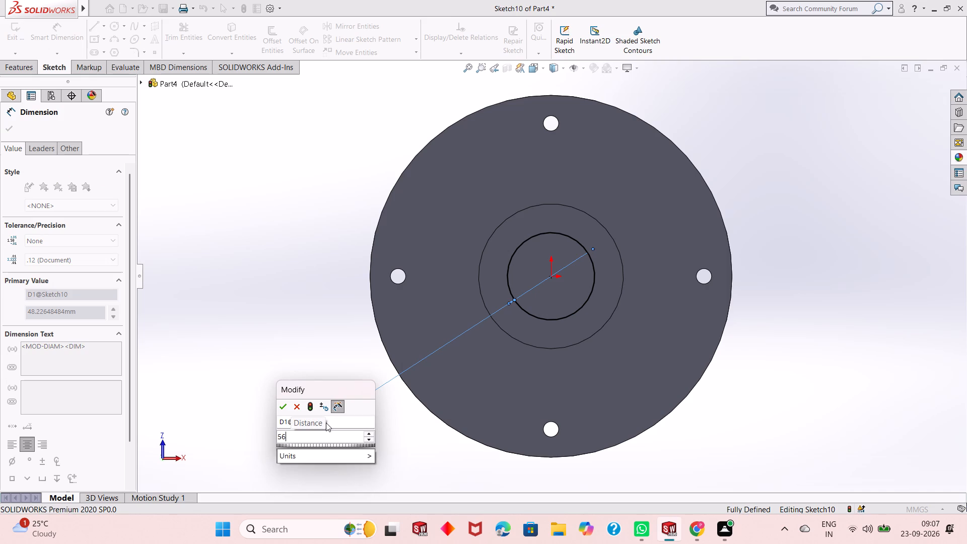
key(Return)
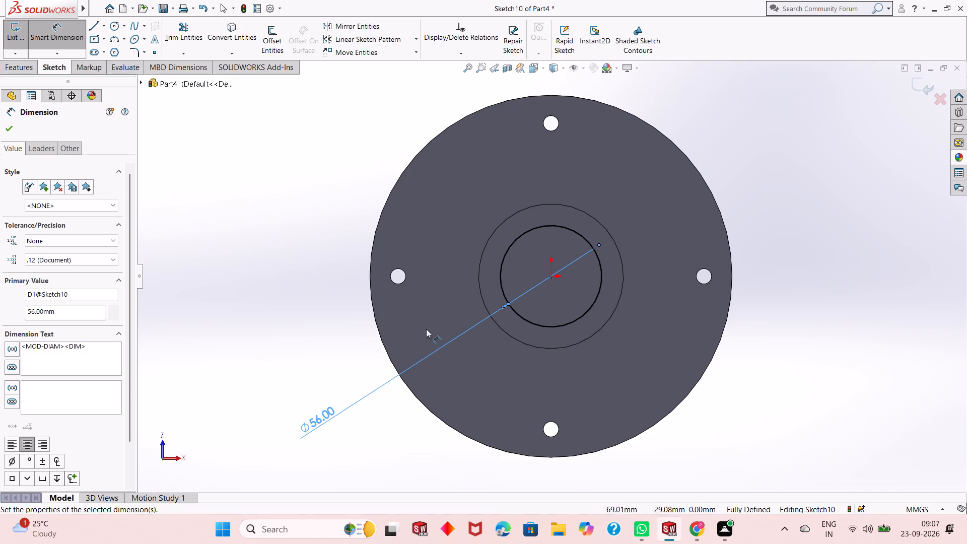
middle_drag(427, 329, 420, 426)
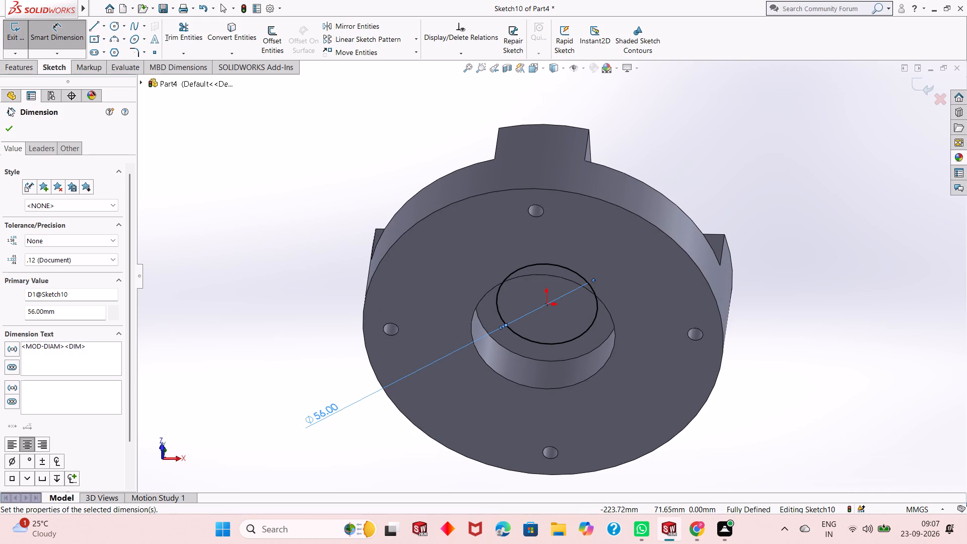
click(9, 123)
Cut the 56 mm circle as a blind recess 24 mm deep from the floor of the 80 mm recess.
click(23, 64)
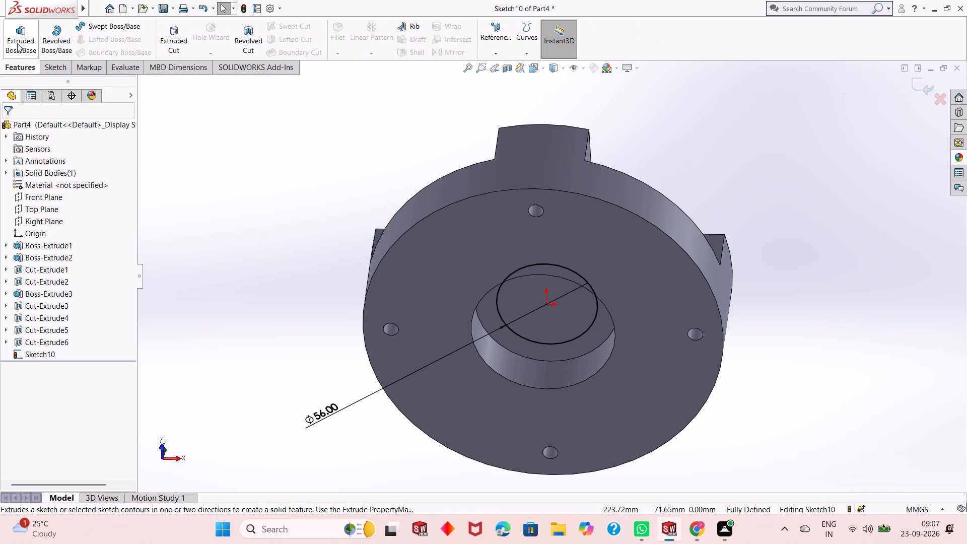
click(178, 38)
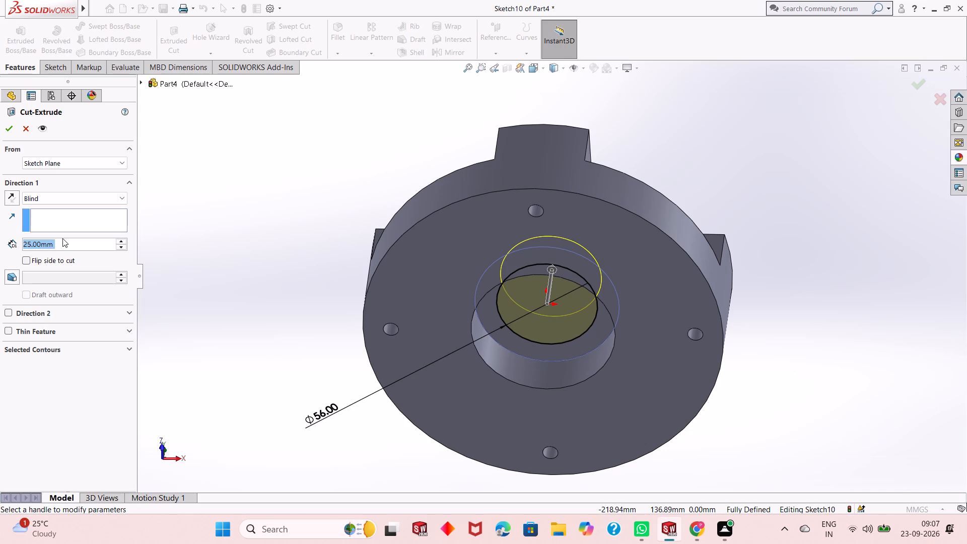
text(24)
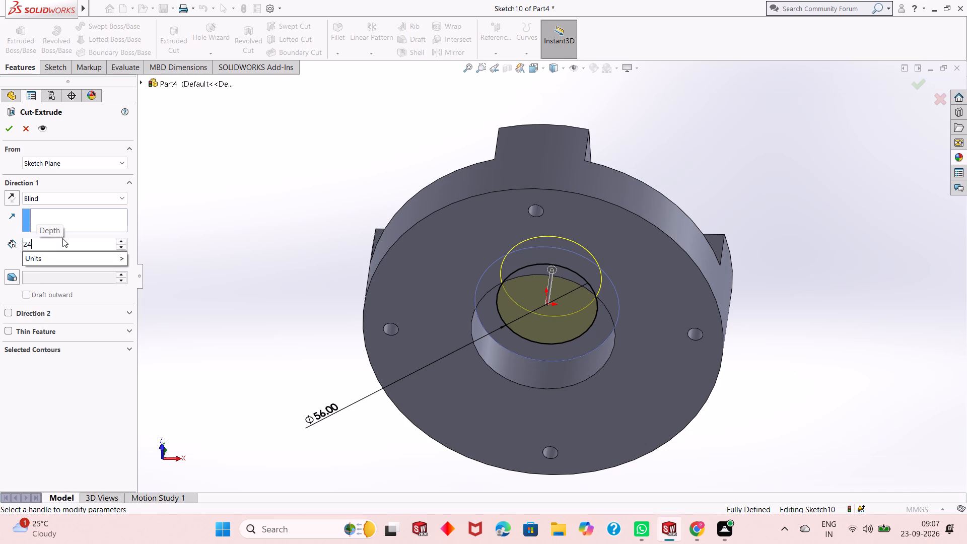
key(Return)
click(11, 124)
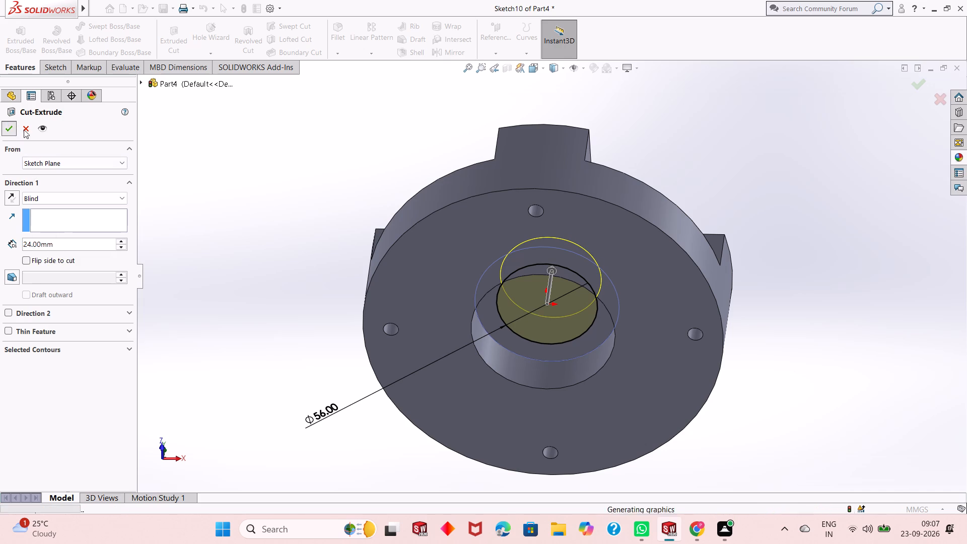
Examine the stepped bore and underside recesses in a temporary section view from the Front Plane, with its X rotation at about 273 degrees.
middle_drag(344, 255, 341, 316)
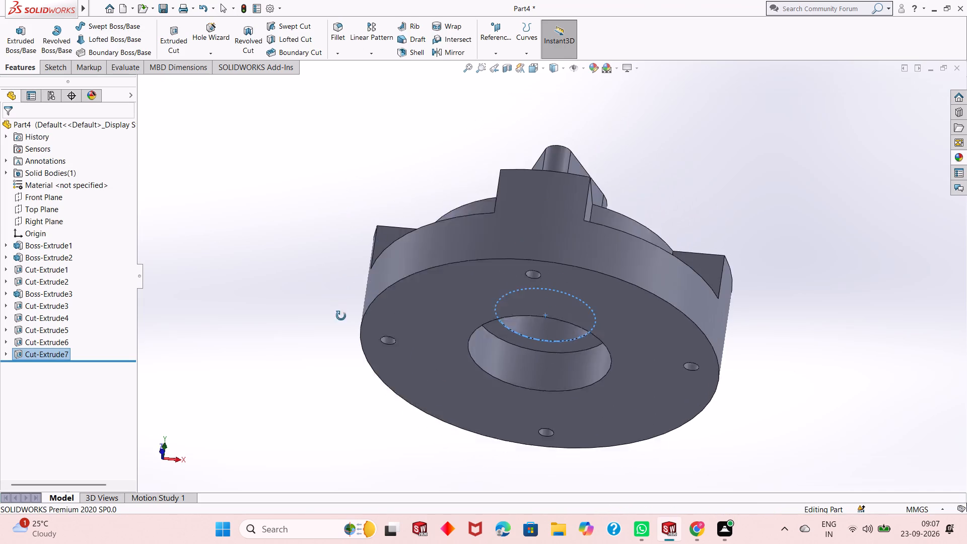
middle_drag(341, 316, 340, 330)
scroll(340, 330, up, 2)
middle_drag(527, 276, 541, 318)
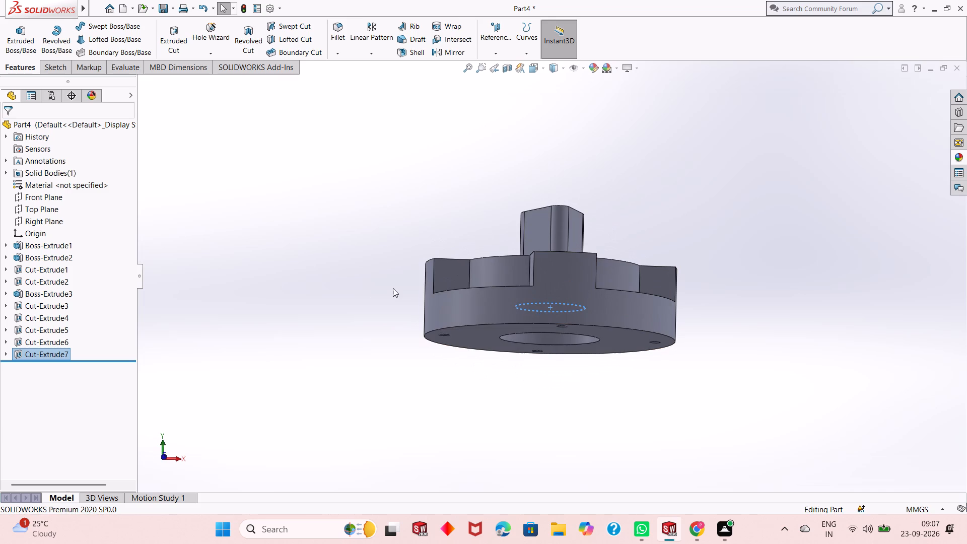
click(362, 288)
middle_drag(550, 287, 493, 320)
click(507, 66)
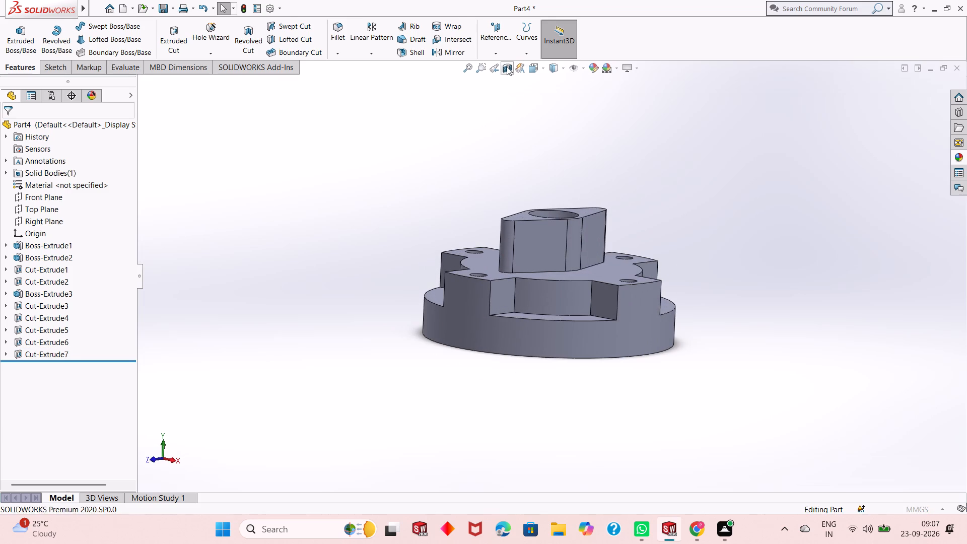
drag(547, 285, 592, 279)
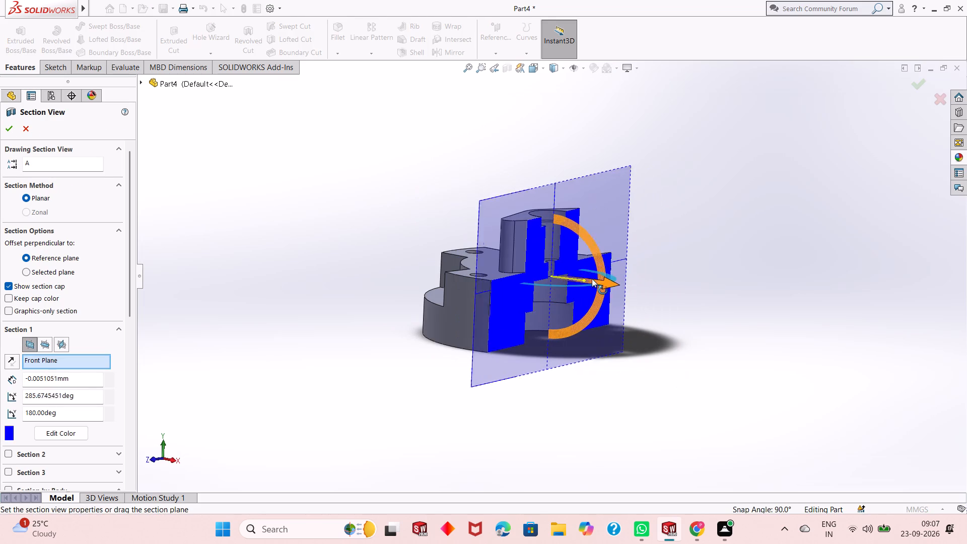
drag(592, 279, 579, 286)
middle_drag(704, 312, 684, 286)
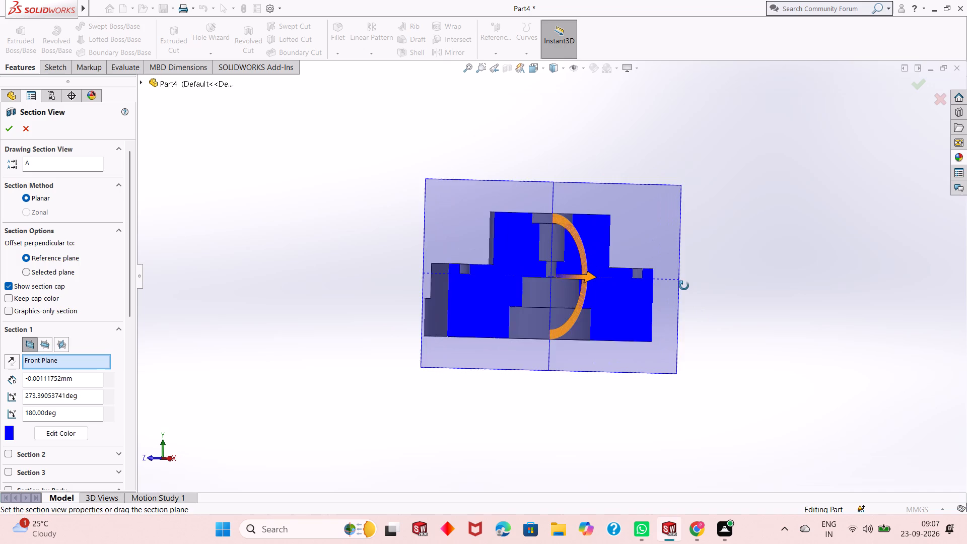
middle_drag(684, 286, 639, 282)
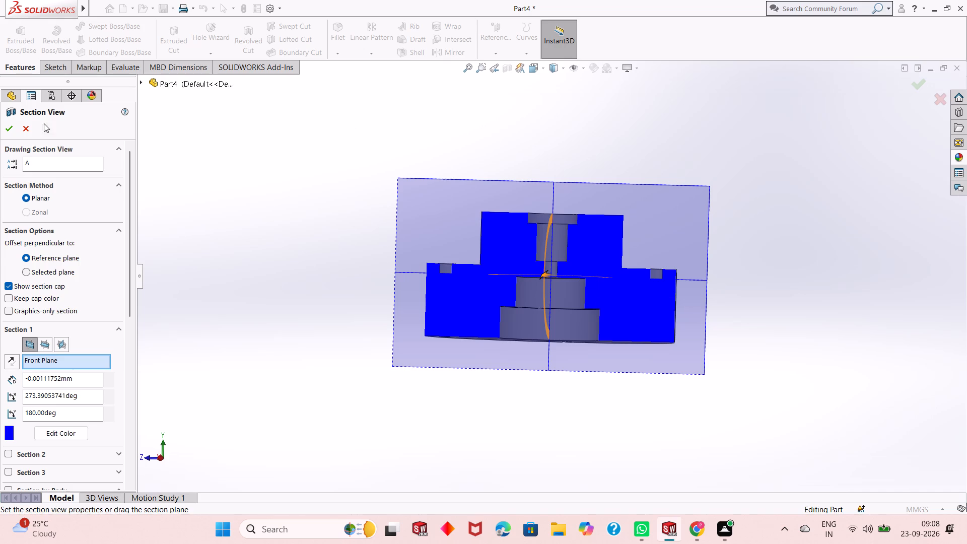
click(25, 126)
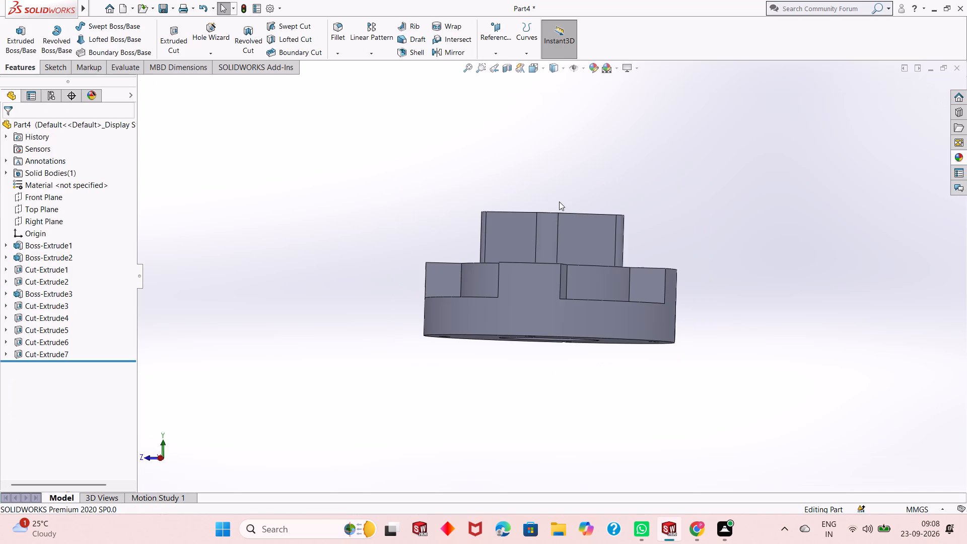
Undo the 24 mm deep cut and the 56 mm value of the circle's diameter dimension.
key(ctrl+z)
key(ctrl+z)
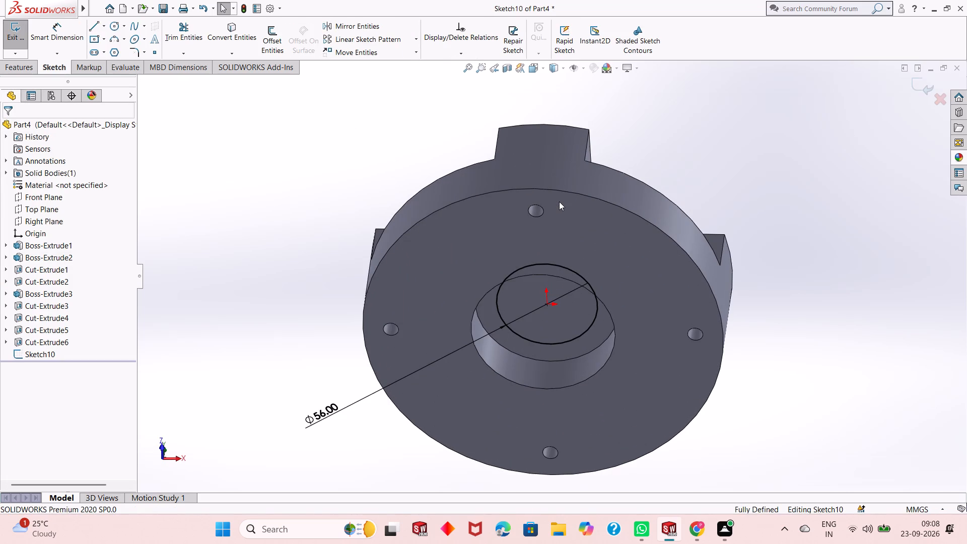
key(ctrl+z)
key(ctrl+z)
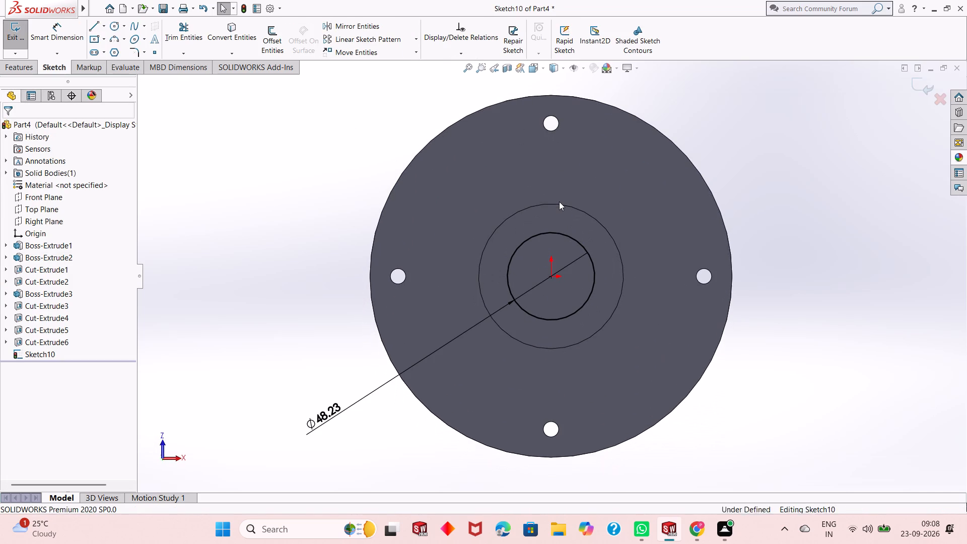
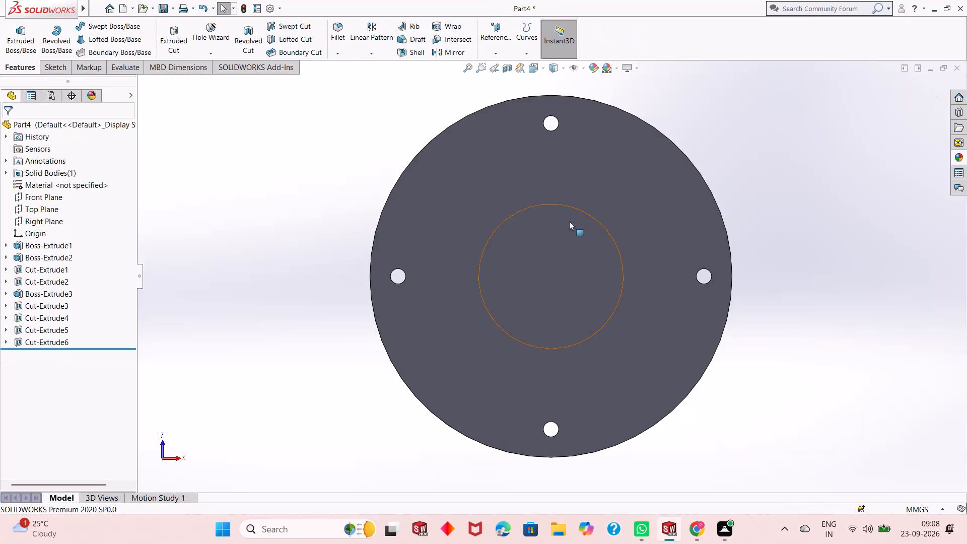
Create a reference plane parallel to the Right Plane at an offset distance of 0 mm.
middle_drag(565, 258, 464, 319)
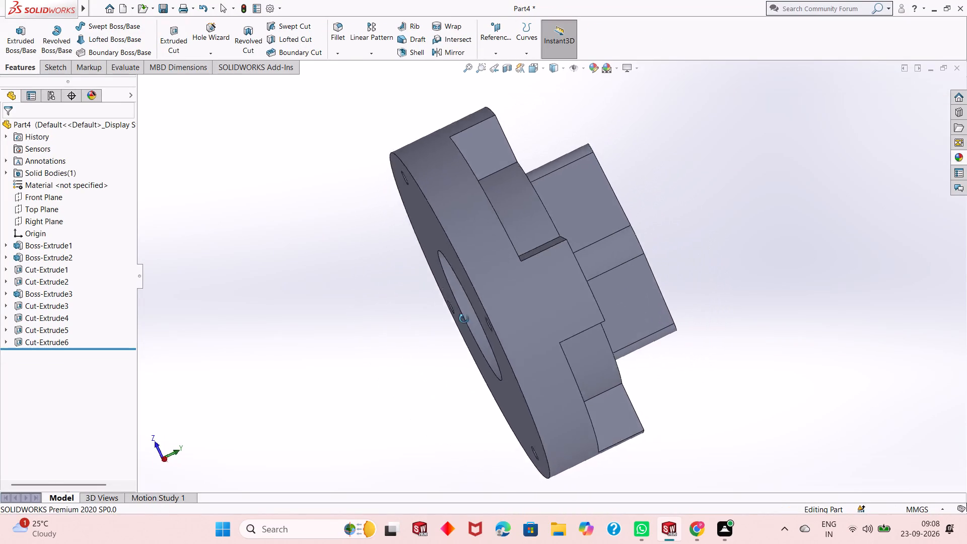
middle_drag(464, 319, 390, 214)
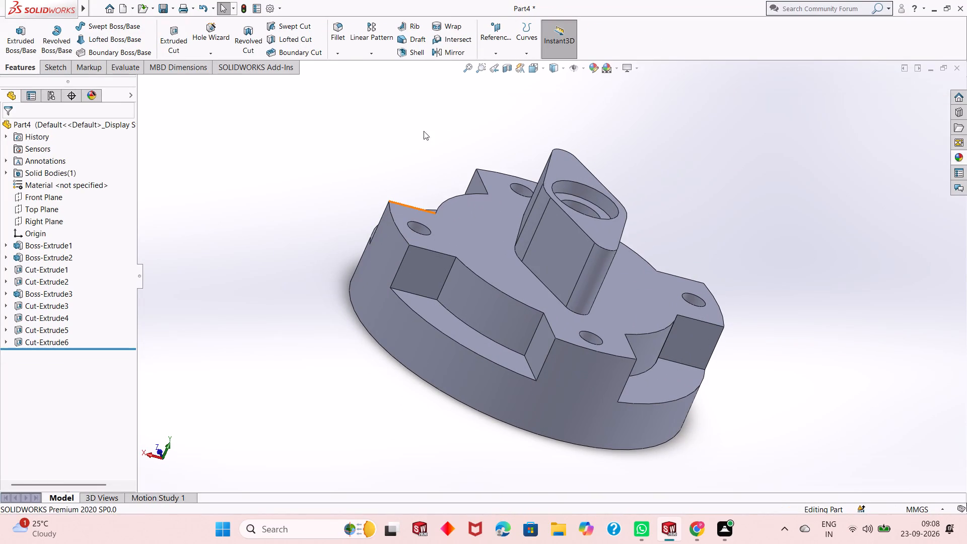
click(495, 46)
click(502, 65)
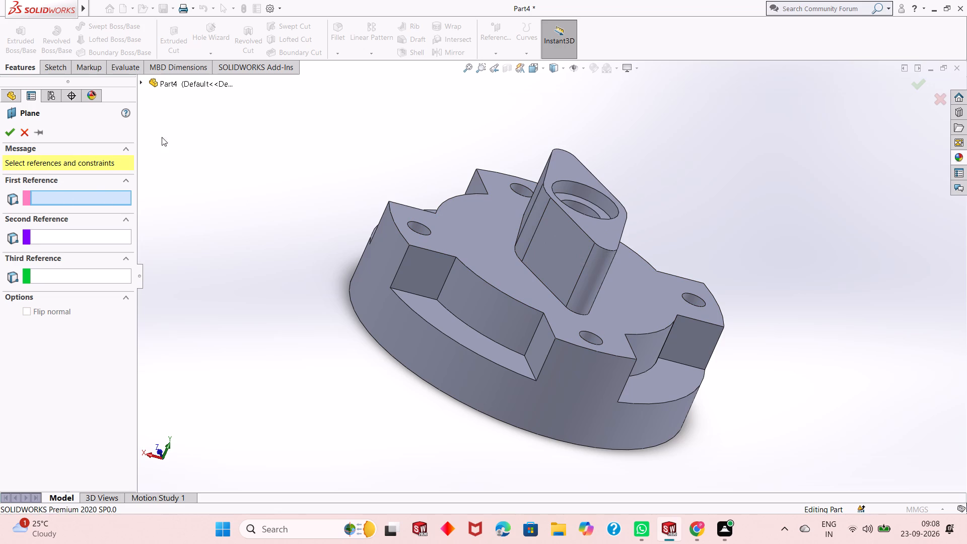
click(172, 83)
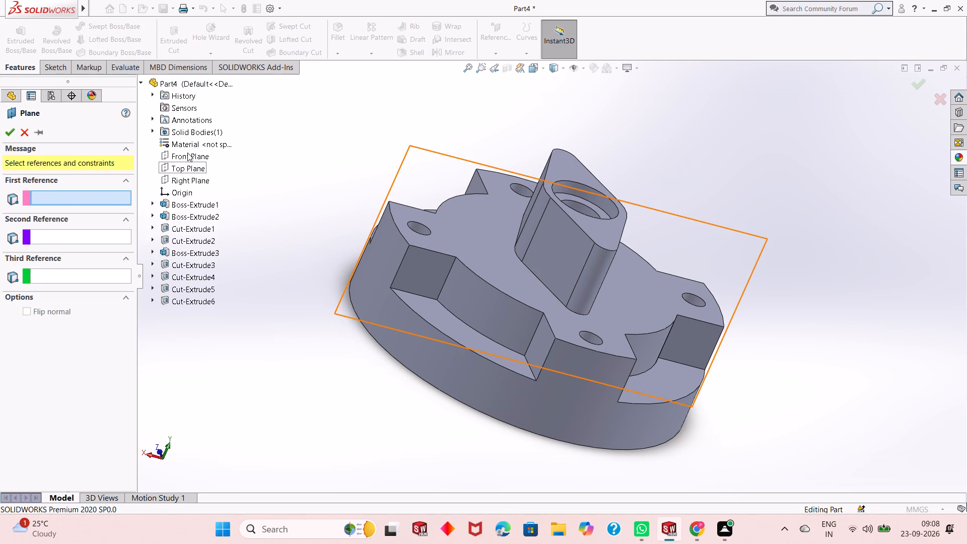
click(187, 180)
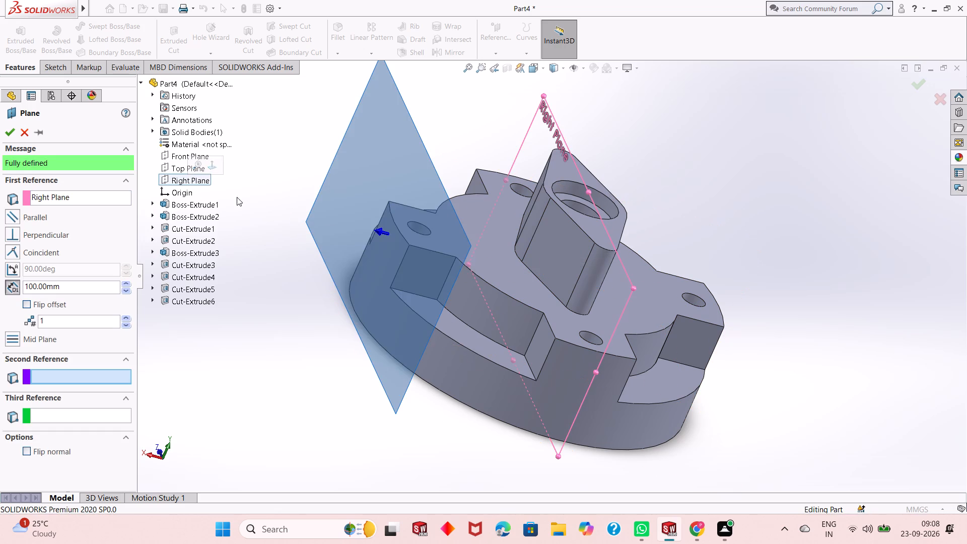
middle_drag(555, 306, 637, 234)
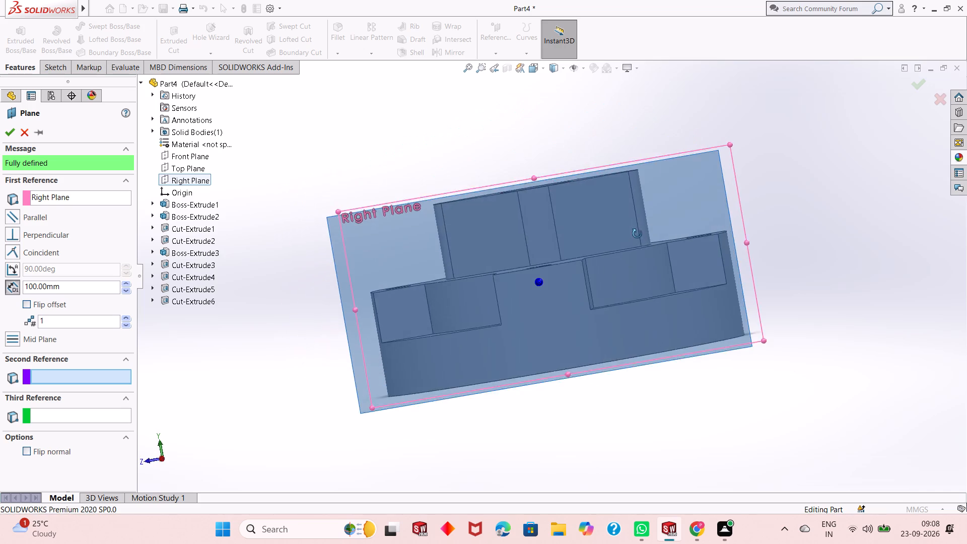
middle_drag(637, 234, 651, 274)
scroll(648, 268, up, 1)
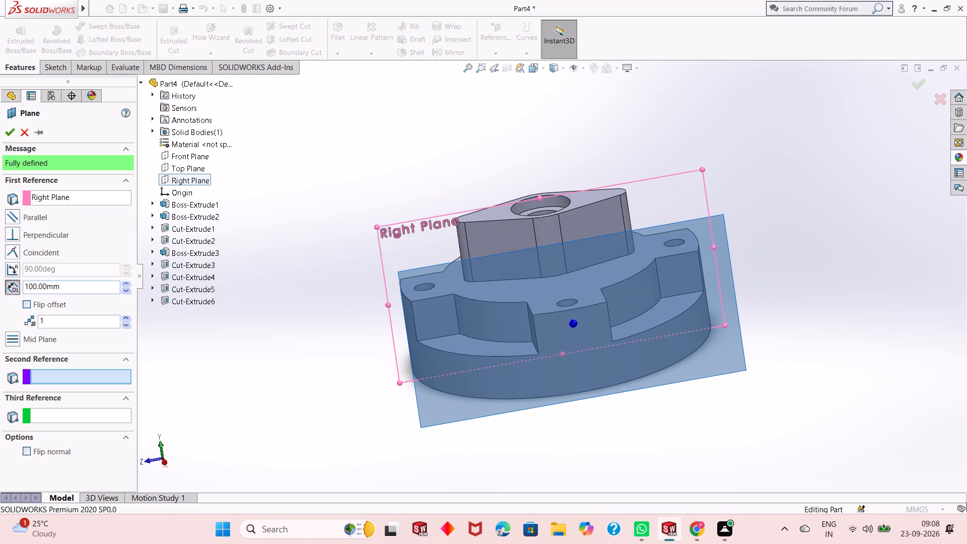
double_click(80, 287)
key(0)
key(Return)
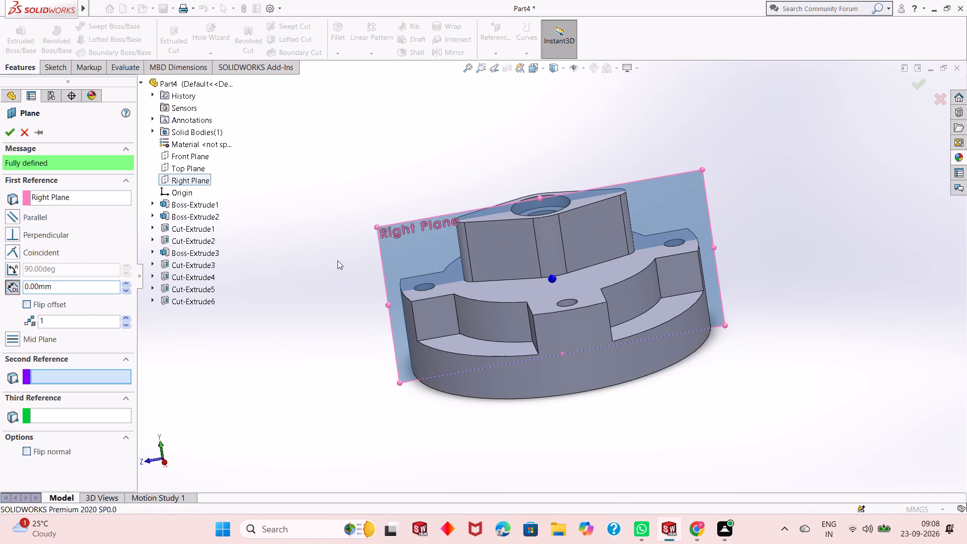
scroll(369, 254, down, 2)
scroll(378, 259, up, 1)
scroll(824, 256, down, 2)
middle_drag(548, 283, 577, 264)
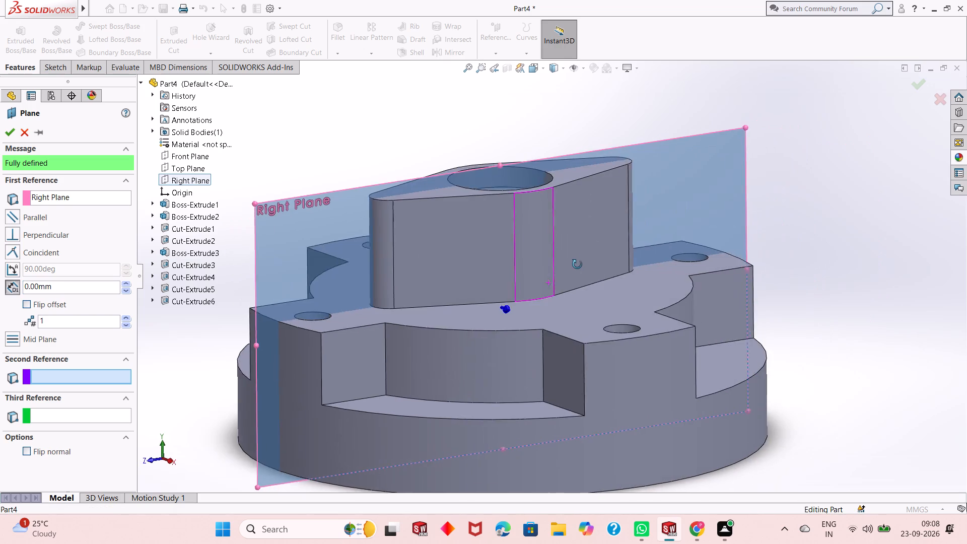
middle_drag(577, 264, 604, 234)
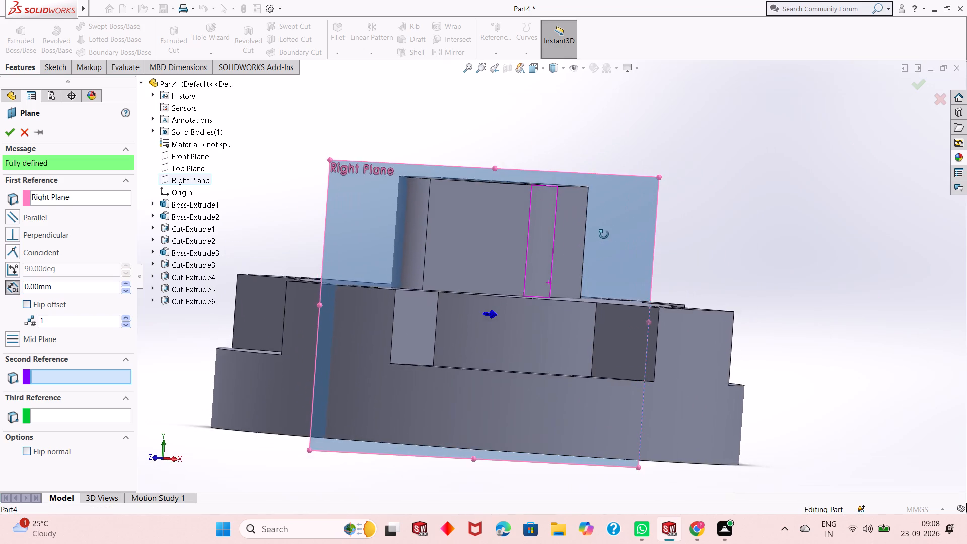
middle_drag(604, 234, 592, 252)
scroll(536, 265, up, 2)
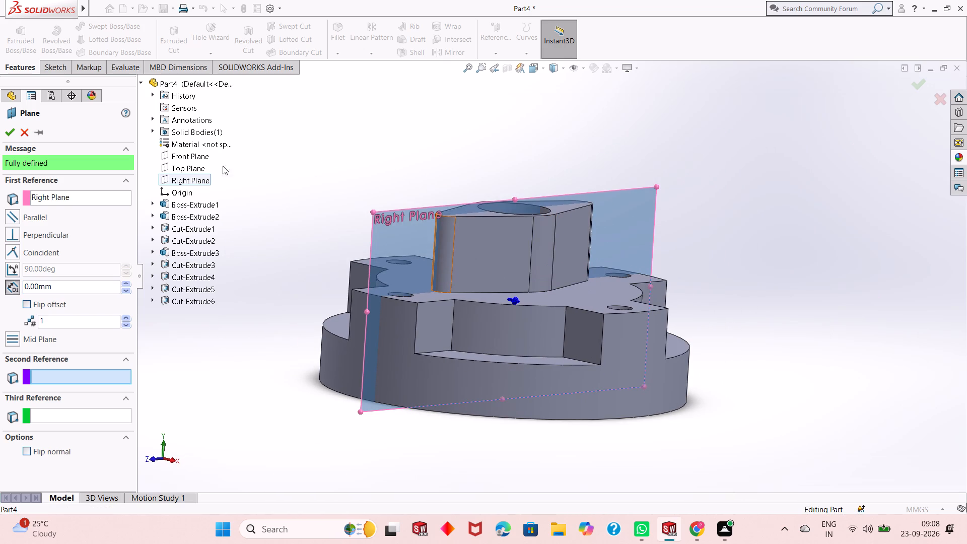
click(9, 136)
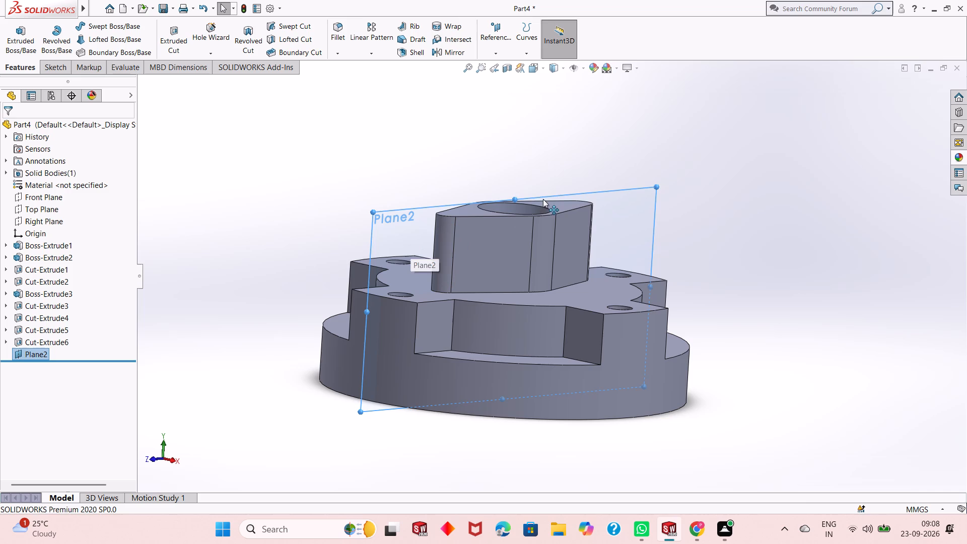
click(498, 165)
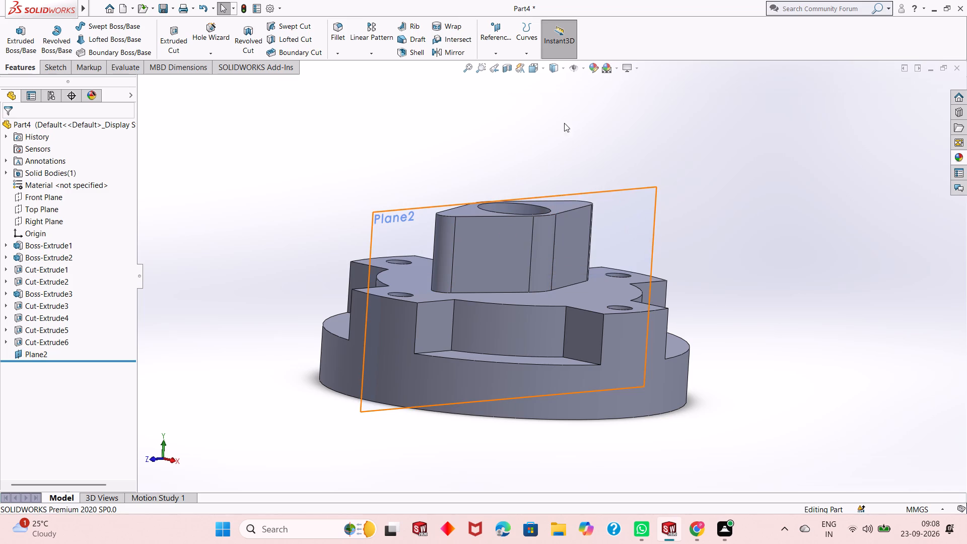
Apply a section view from the Front Plane, rotated to about 270 degrees in X and 180 degrees in Y, cutting through the central bore.
click(504, 72)
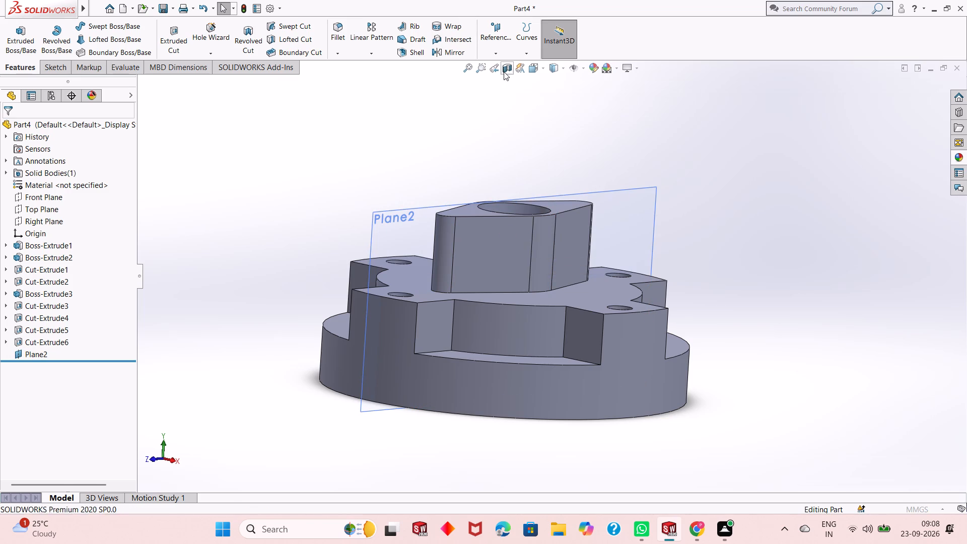
drag(498, 309, 513, 308)
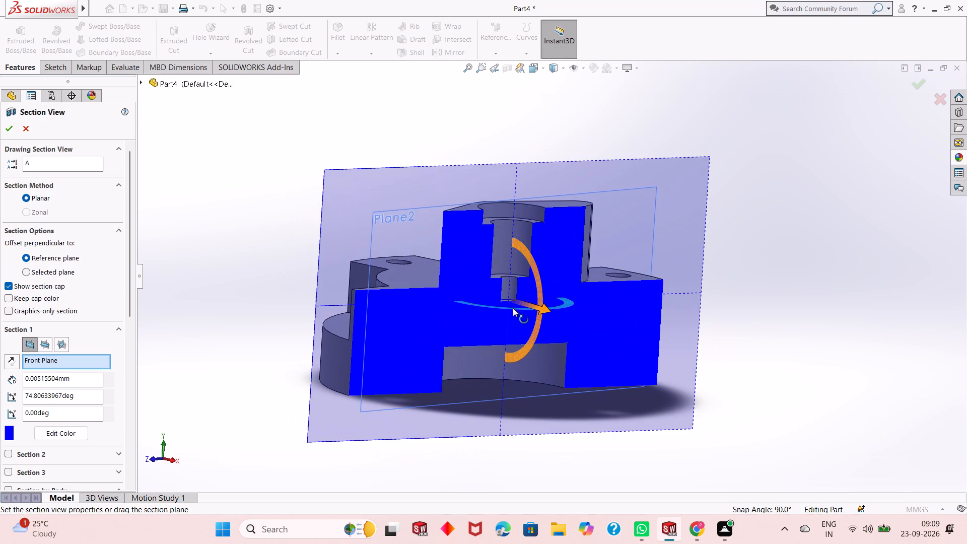
drag(513, 308, 500, 308)
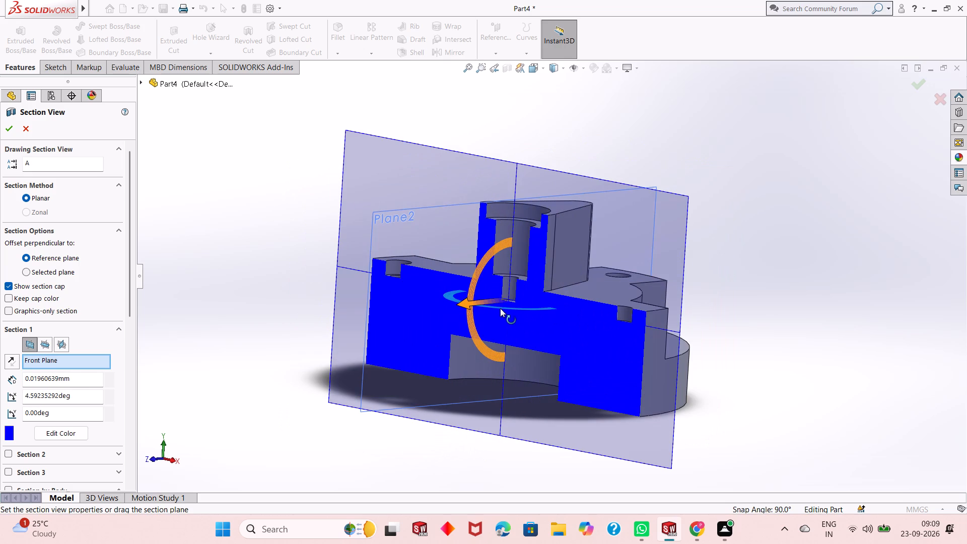
drag(500, 308, 517, 306)
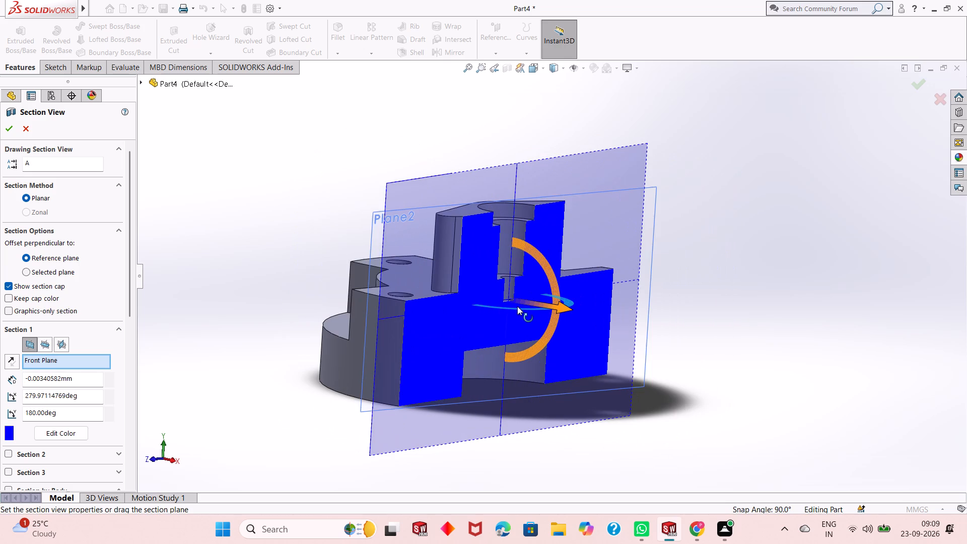
drag(517, 306, 515, 306)
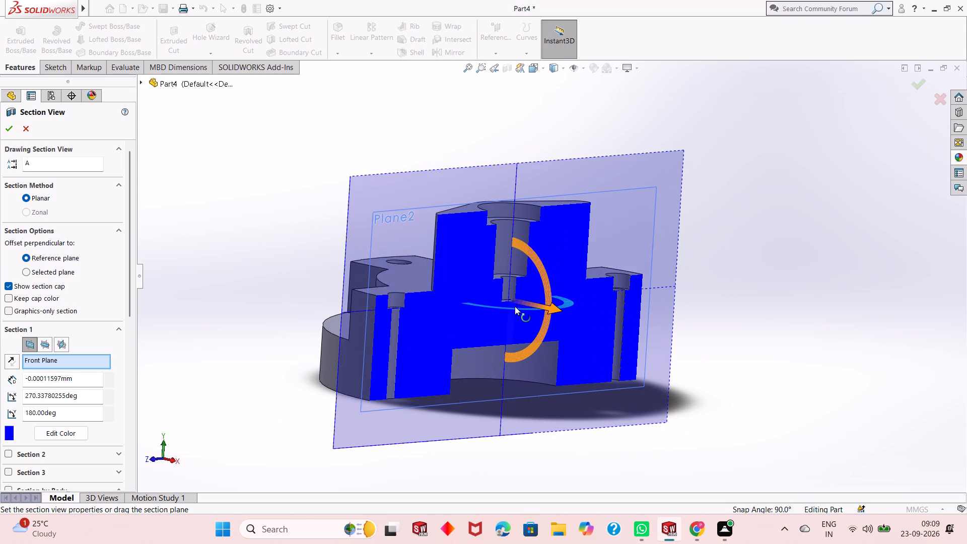
drag(515, 306, 517, 307)
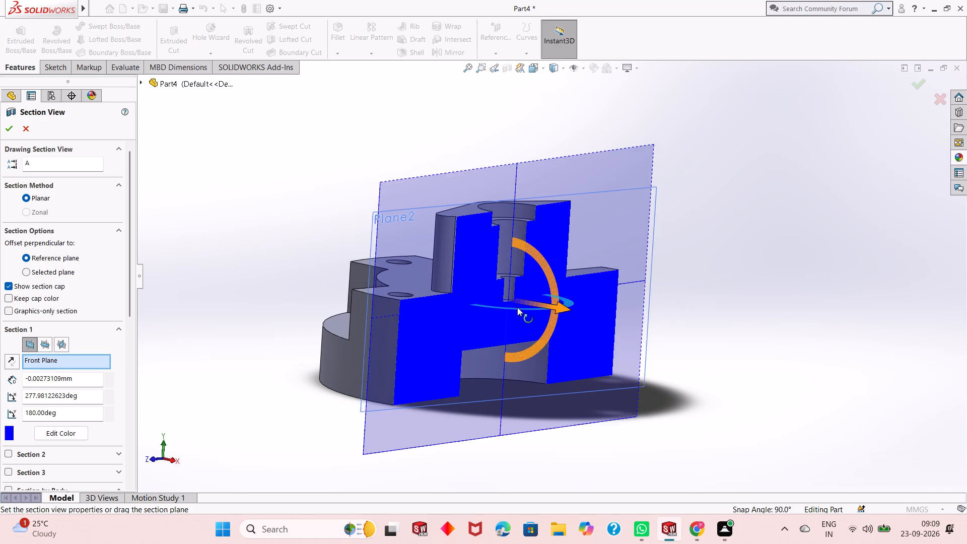
drag(517, 307, 519, 310)
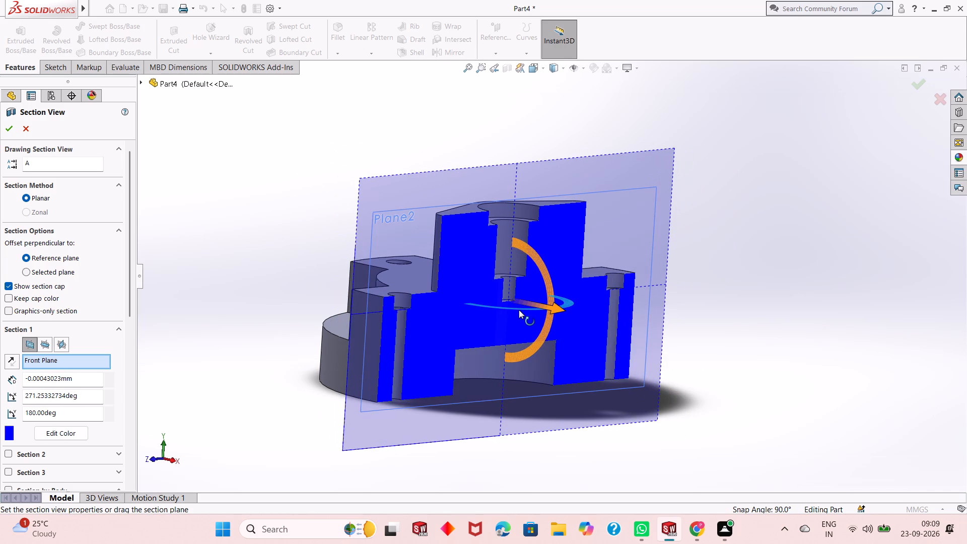
drag(519, 310, 519, 310)
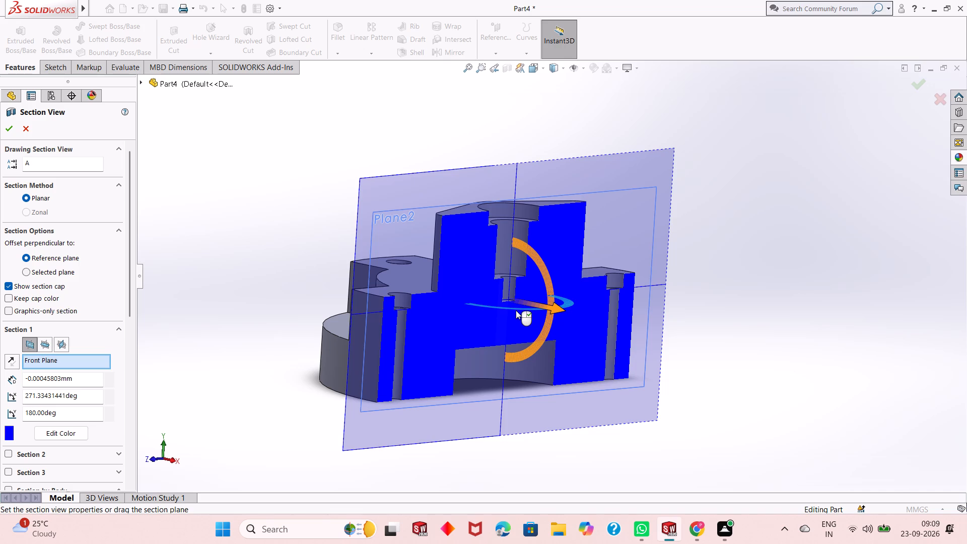
middle_drag(441, 151, 444, 154)
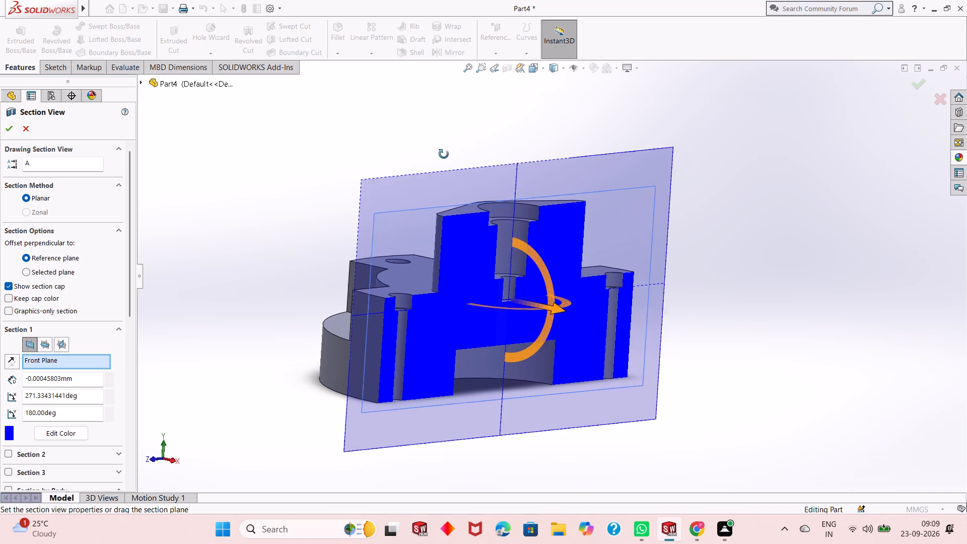
middle_drag(444, 154, 449, 284)
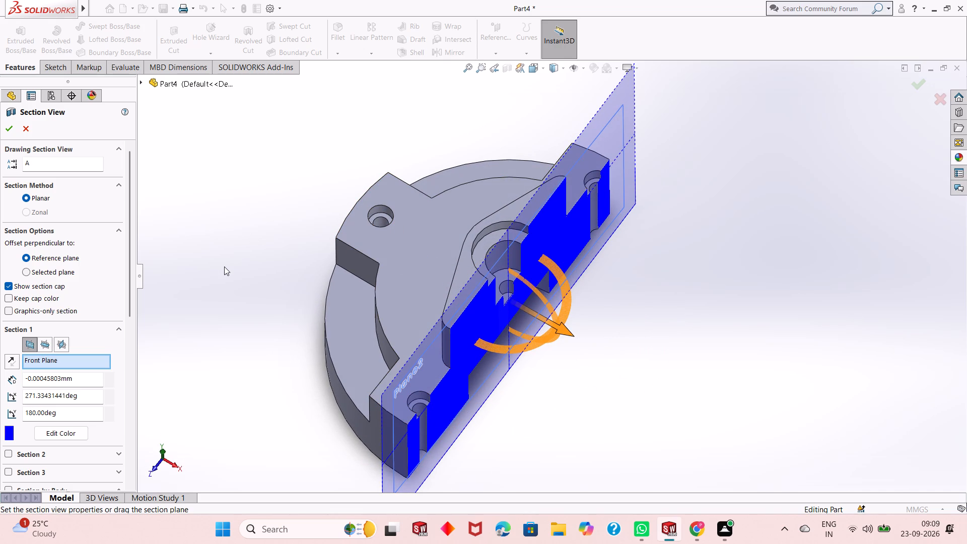
click(514, 354)
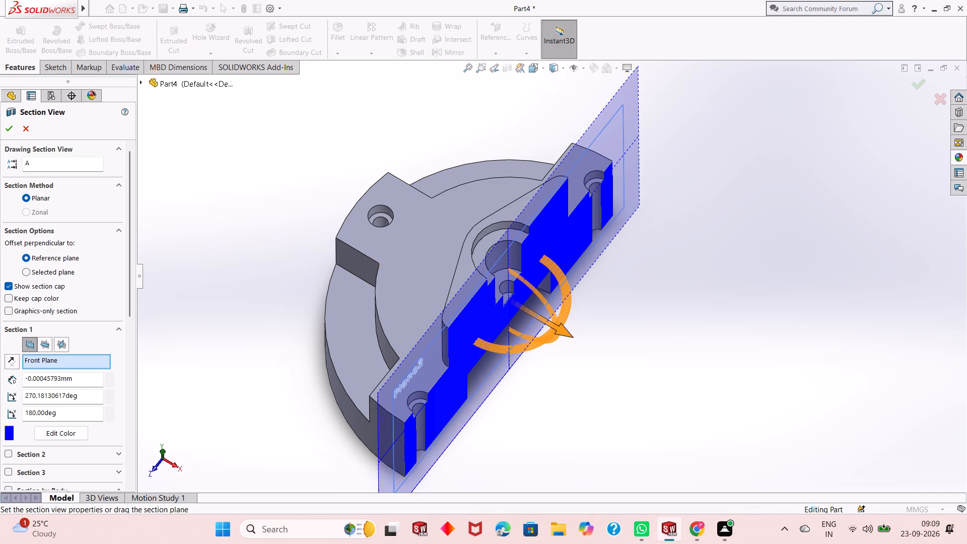
click(6, 133)
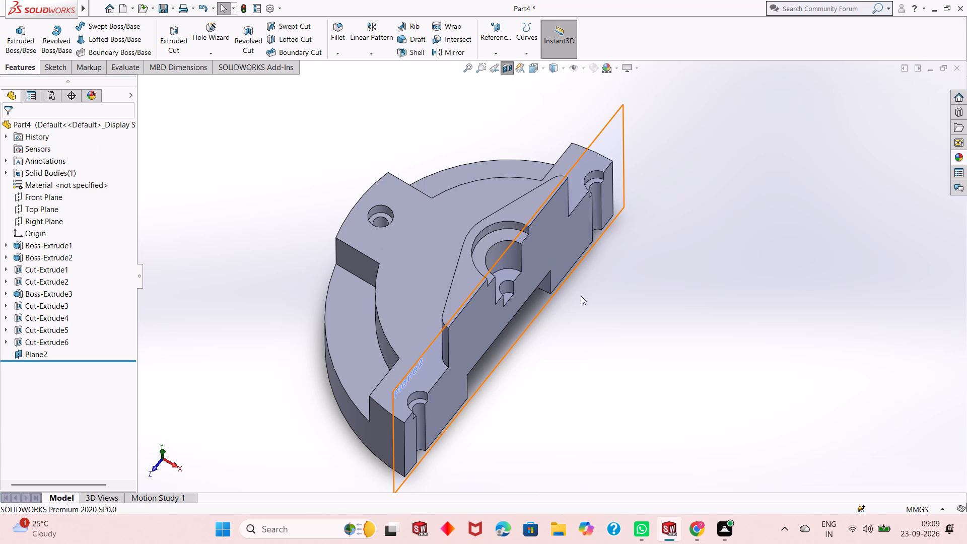
Sketch a corner rectangle about 59 by 24 mm on the new plane, between the underside recess floor and the bottom of the stepped bore.
middle_drag(549, 361, 511, 230)
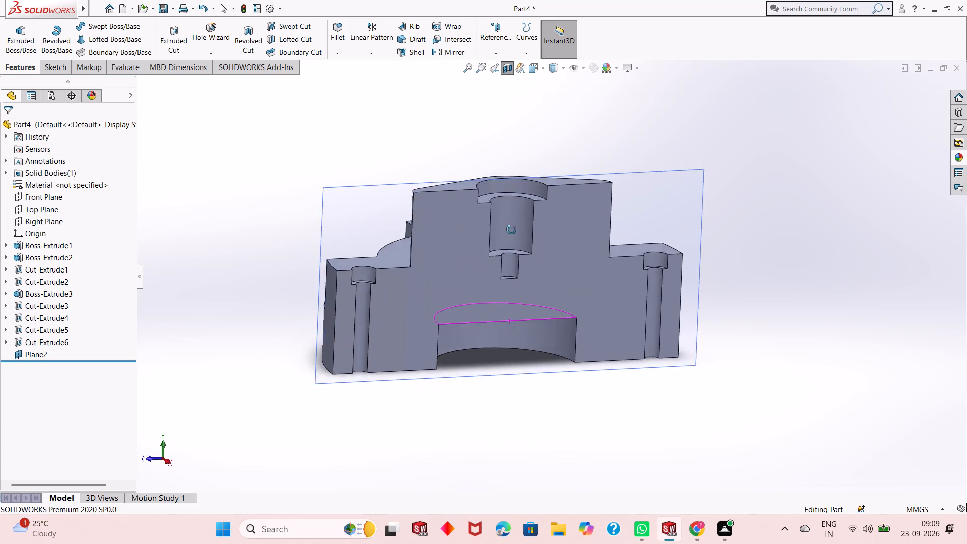
middle_drag(511, 230, 472, 233)
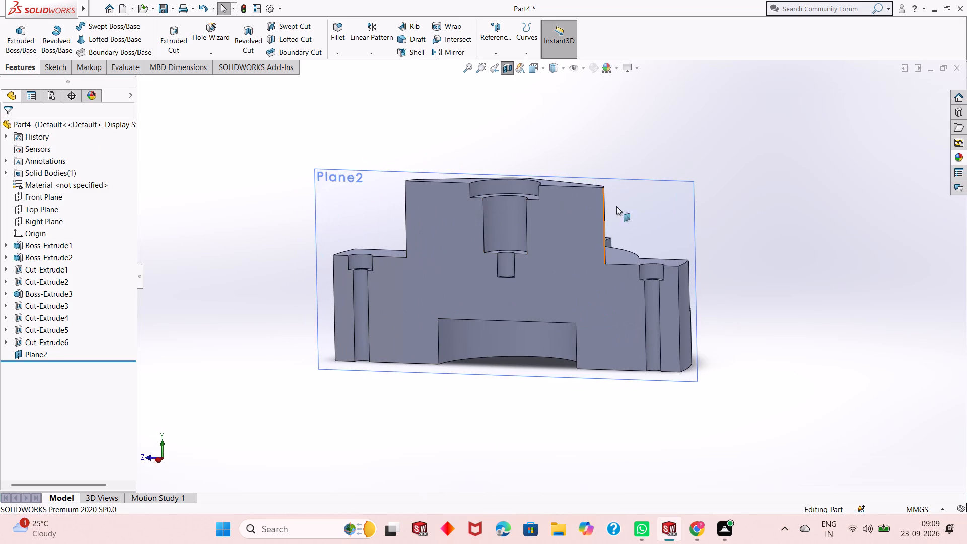
click(652, 202)
click(694, 172)
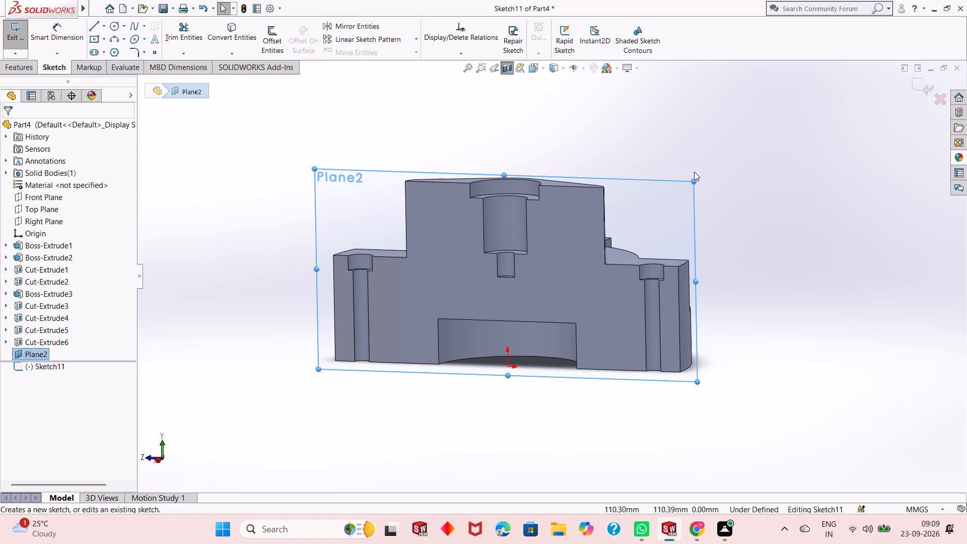
key(ctrl+8)
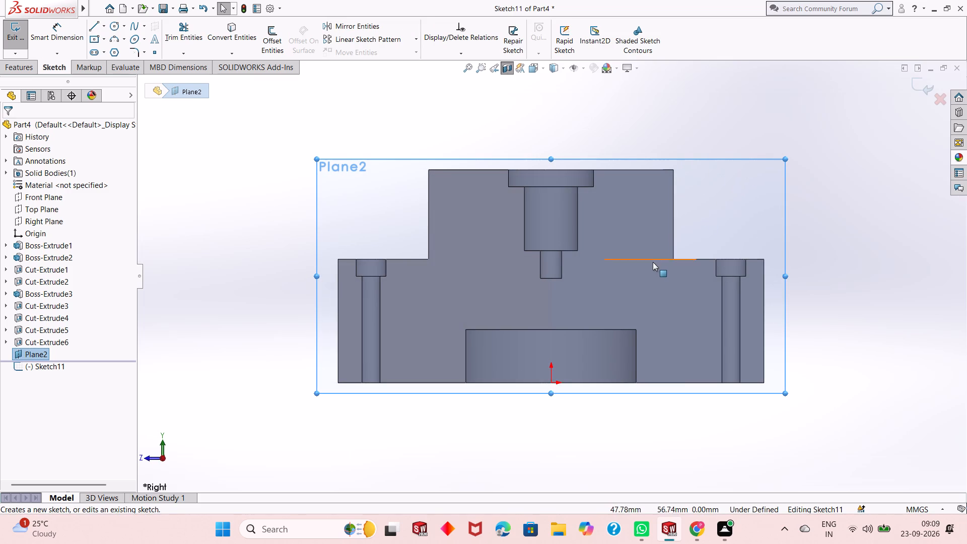
click(102, 38)
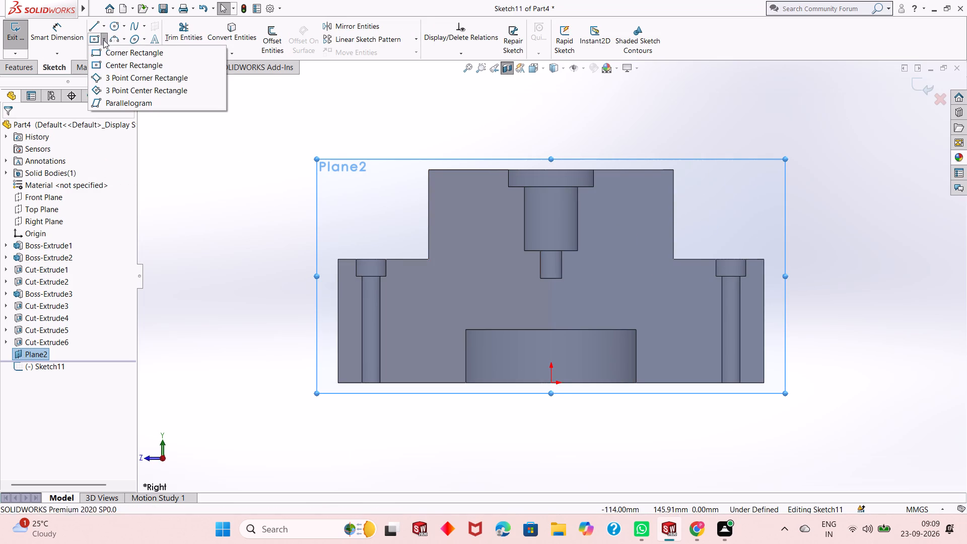
click(106, 51)
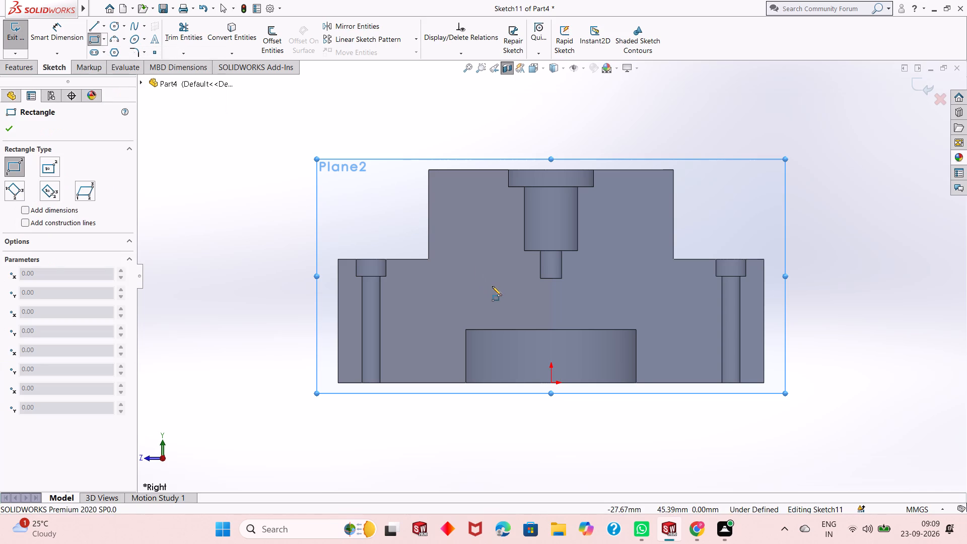
click(492, 329)
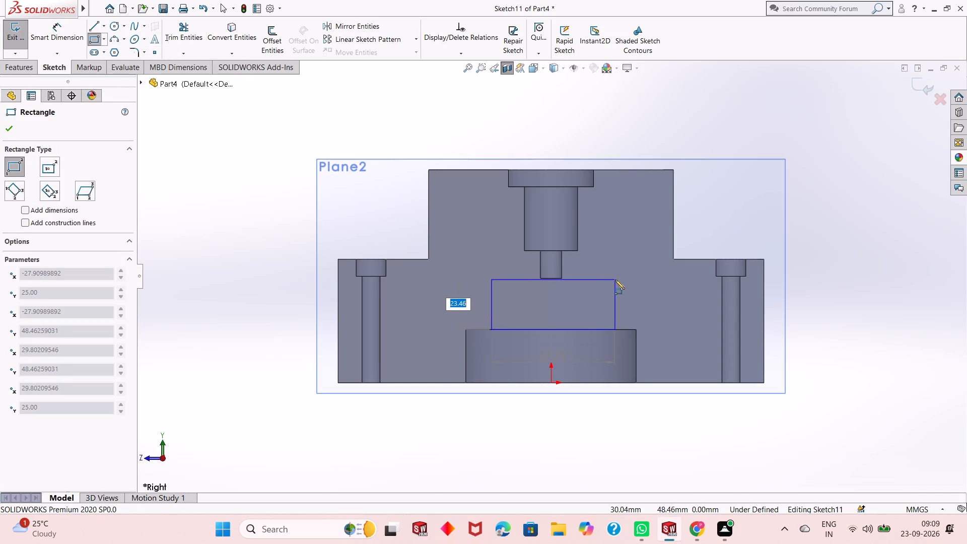
click(617, 279)
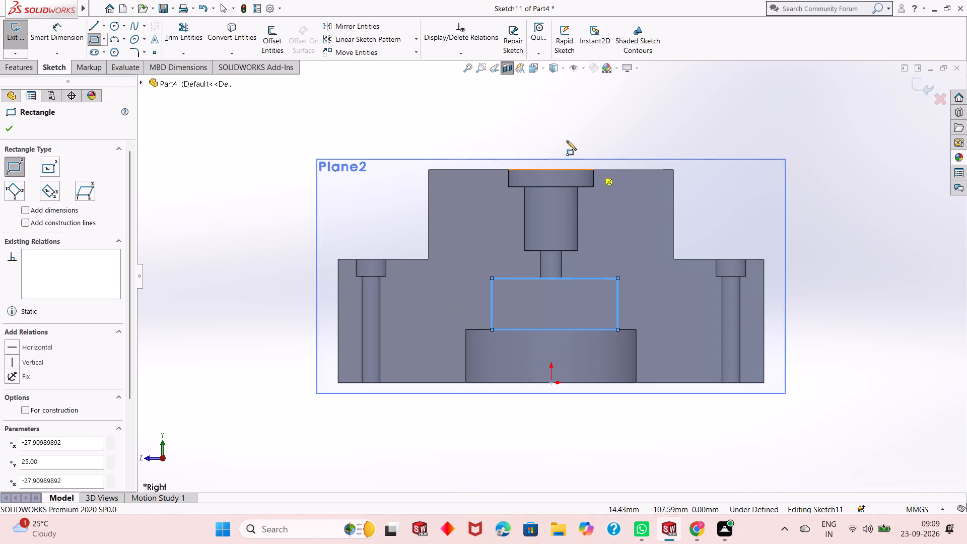
click(14, 123)
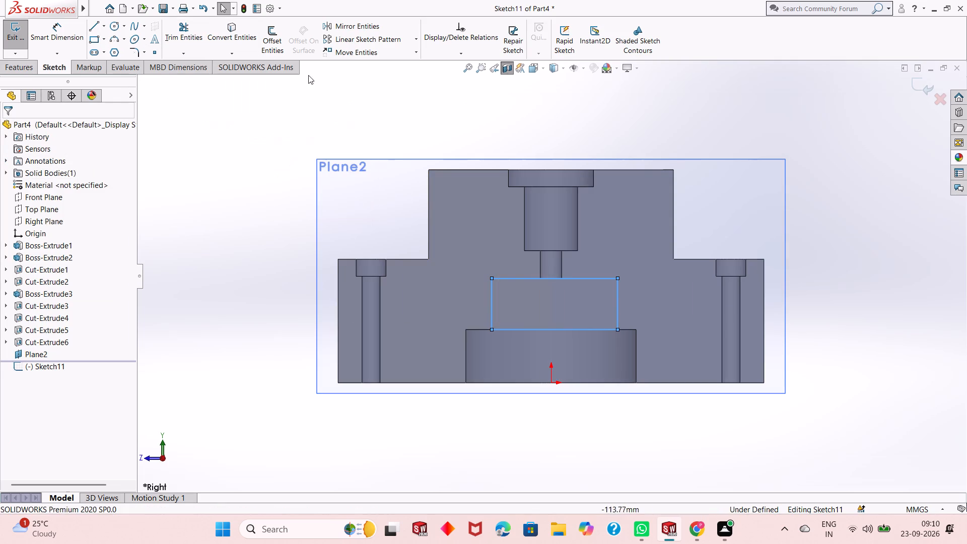
Dimension the rectangle's lower-left corner at 56/2 (28 mm) horizontally from the origin.
click(258, 137)
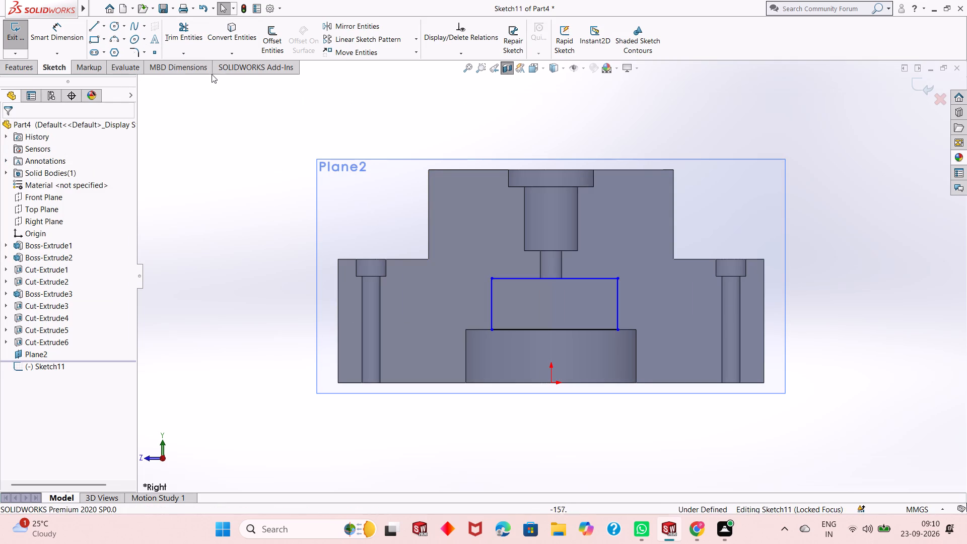
click(66, 33)
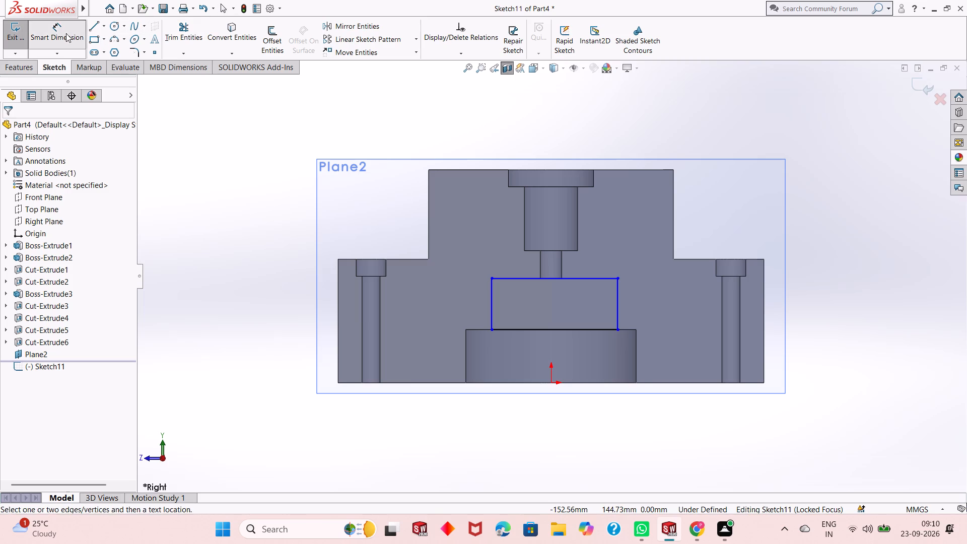
click(492, 332)
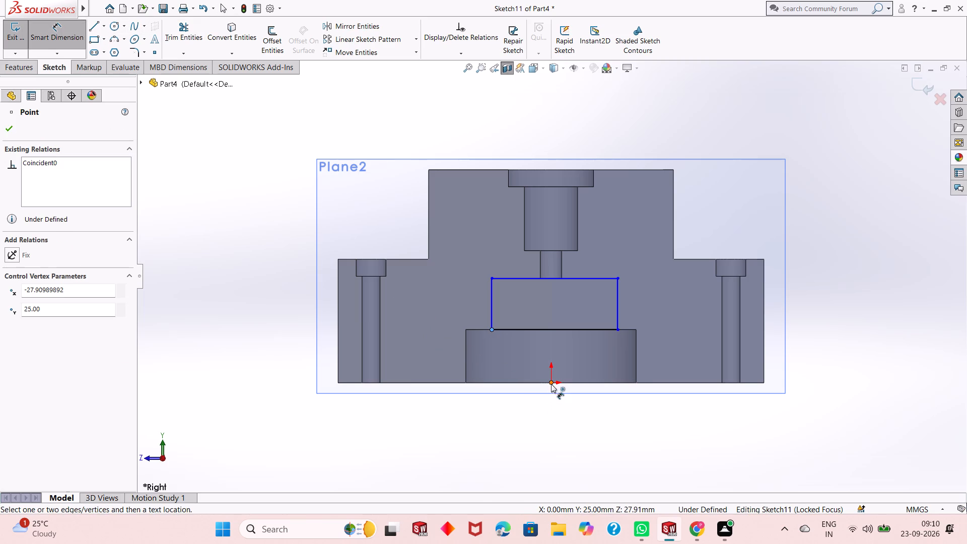
click(551, 384)
click(524, 436)
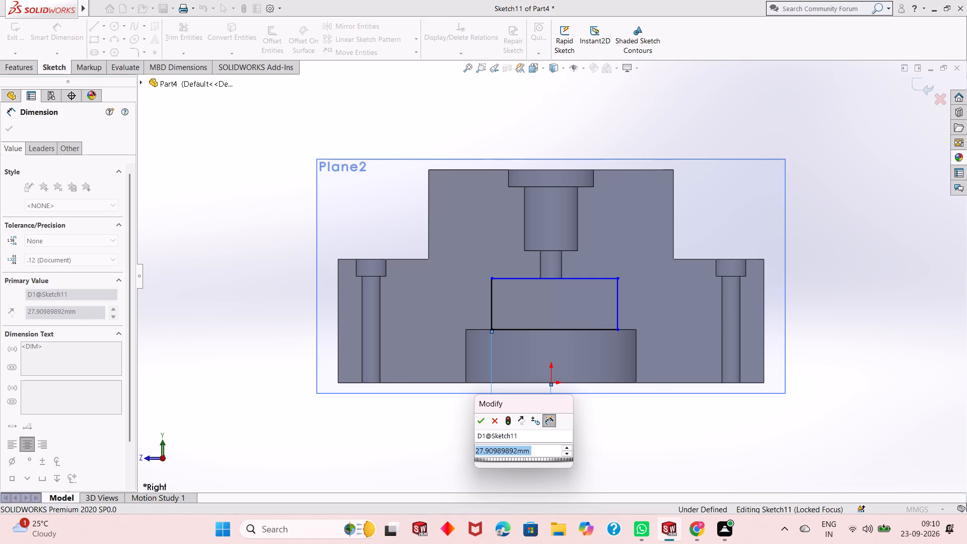
text(56)
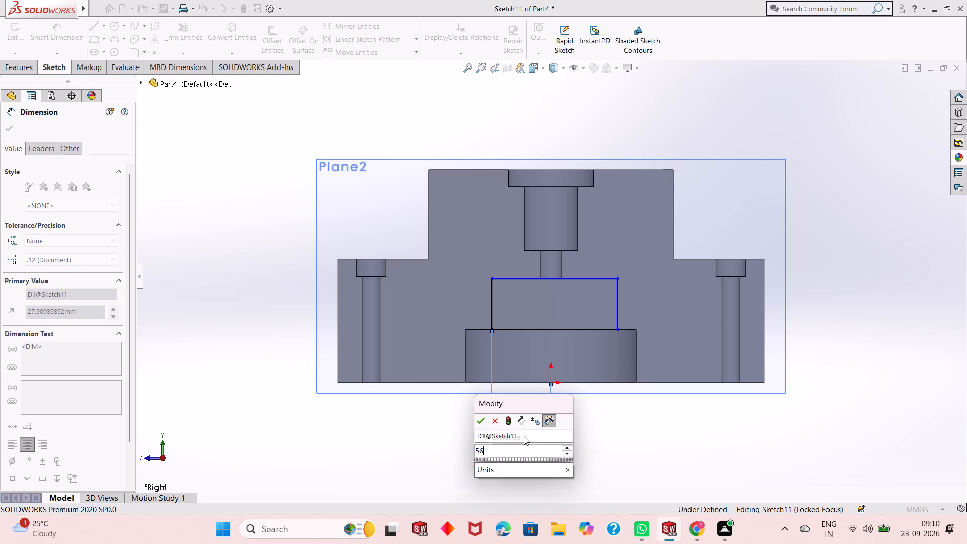
key(minus)
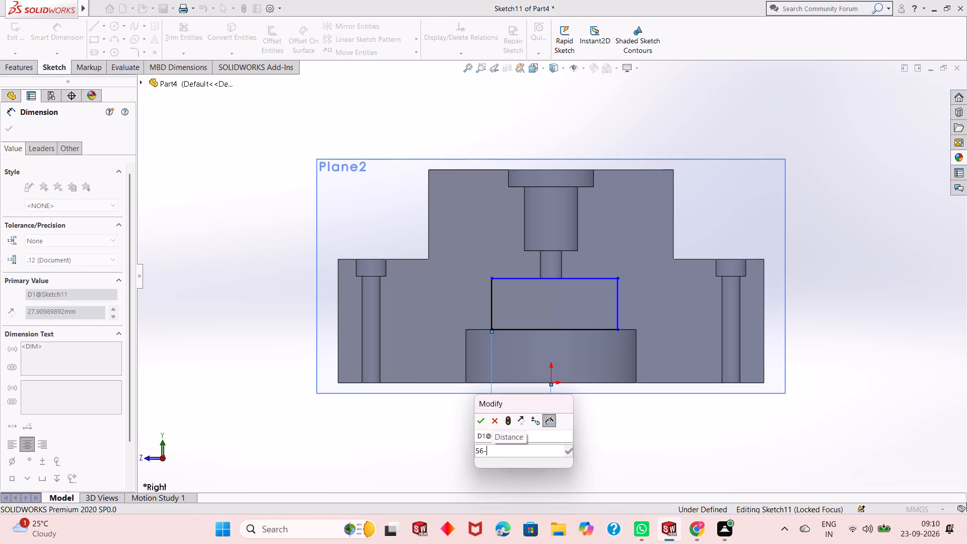
key(BackSpace)
text(/2)
key(Return)
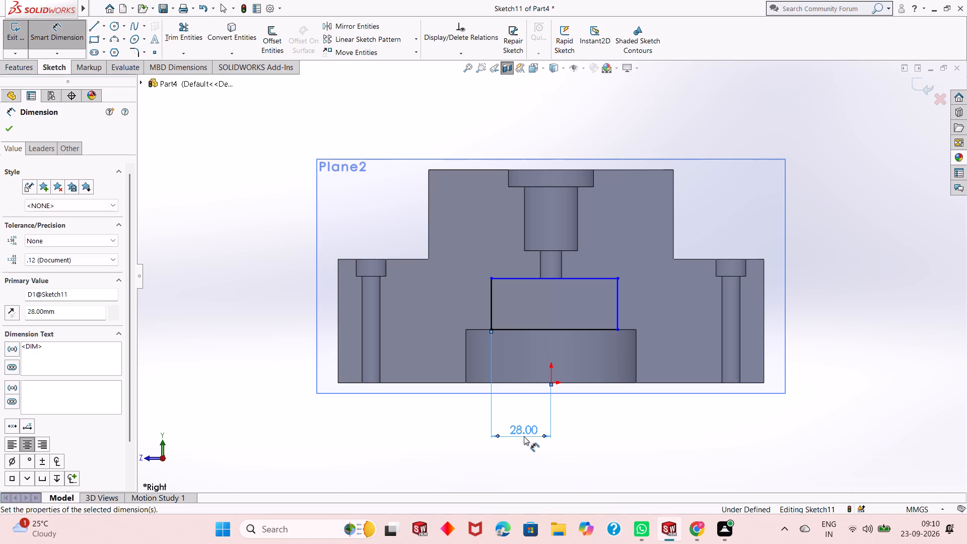
Dimension the rectangle's bottom edge to a width of 56 mm.
click(588, 330)
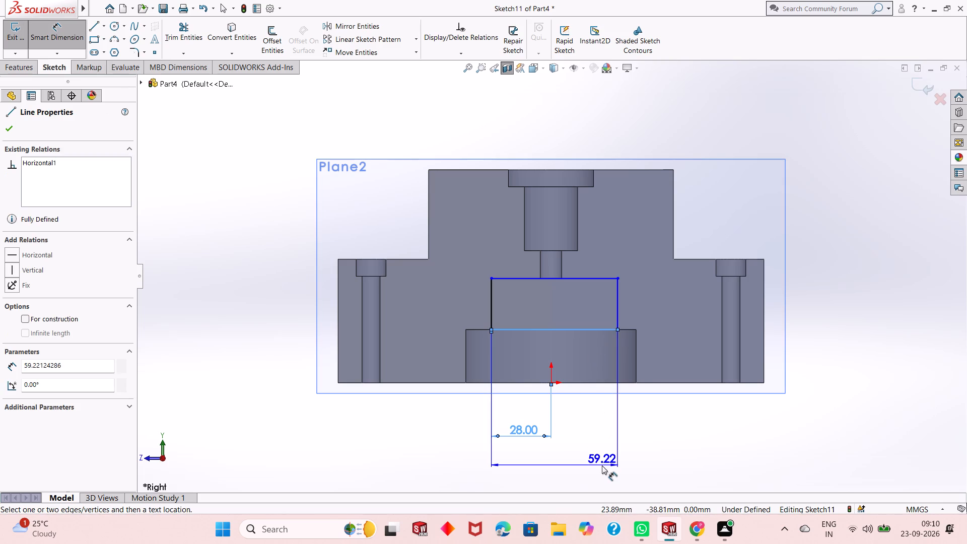
click(602, 465)
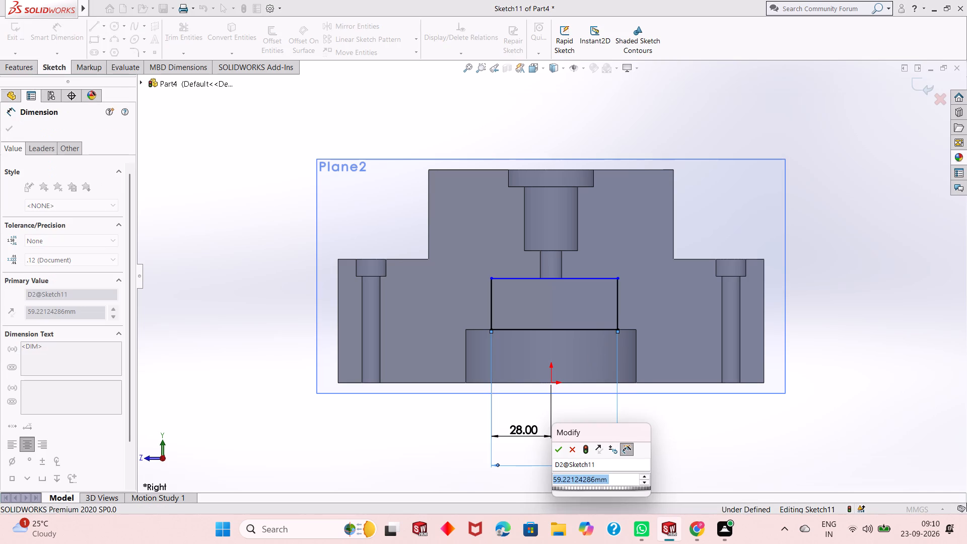
text(56)
key(Return)
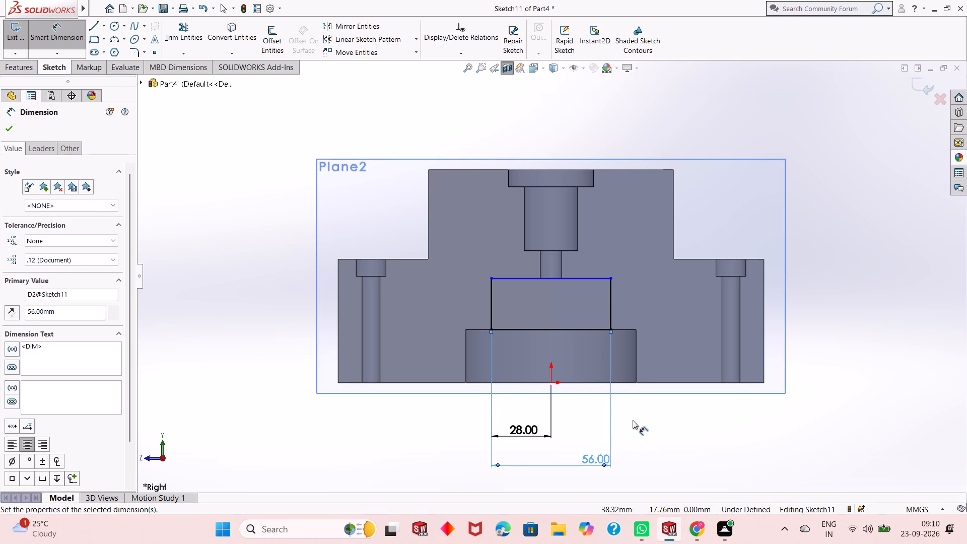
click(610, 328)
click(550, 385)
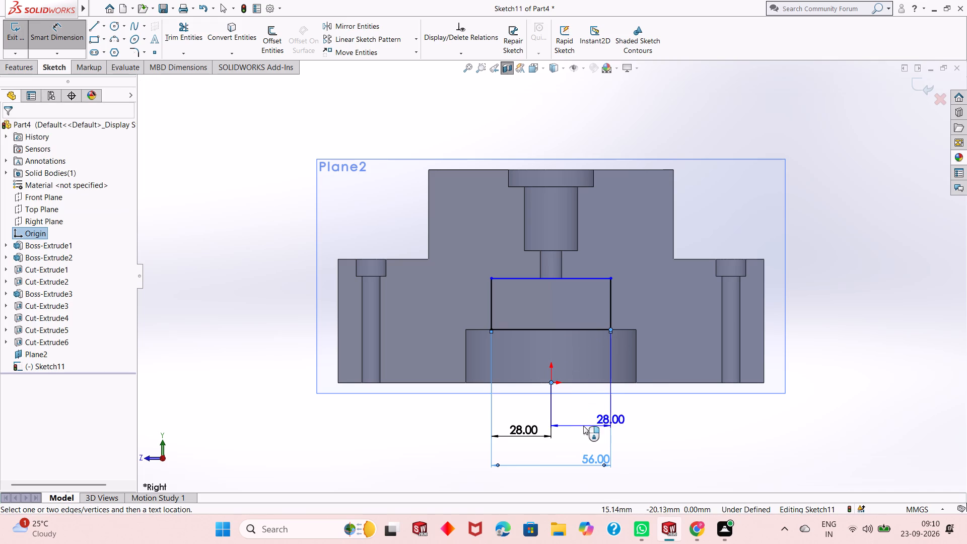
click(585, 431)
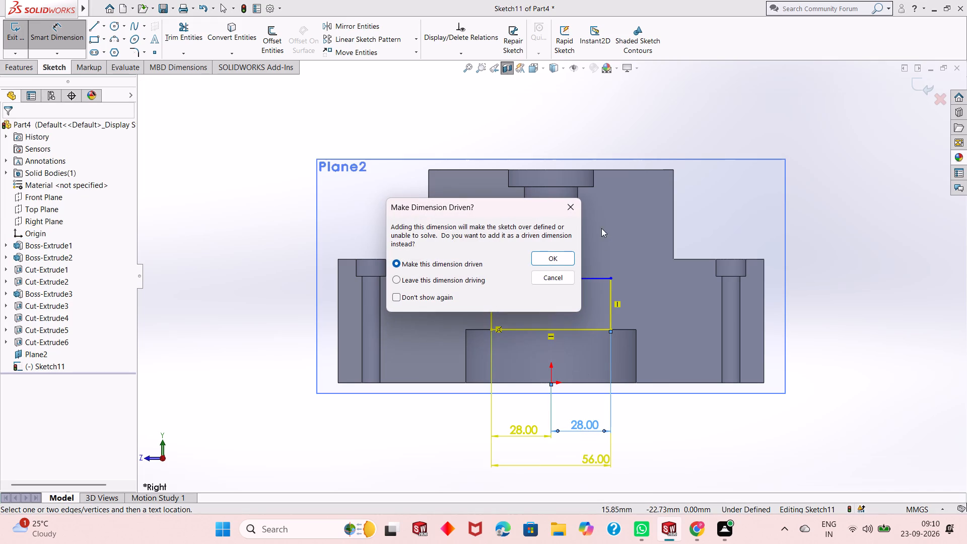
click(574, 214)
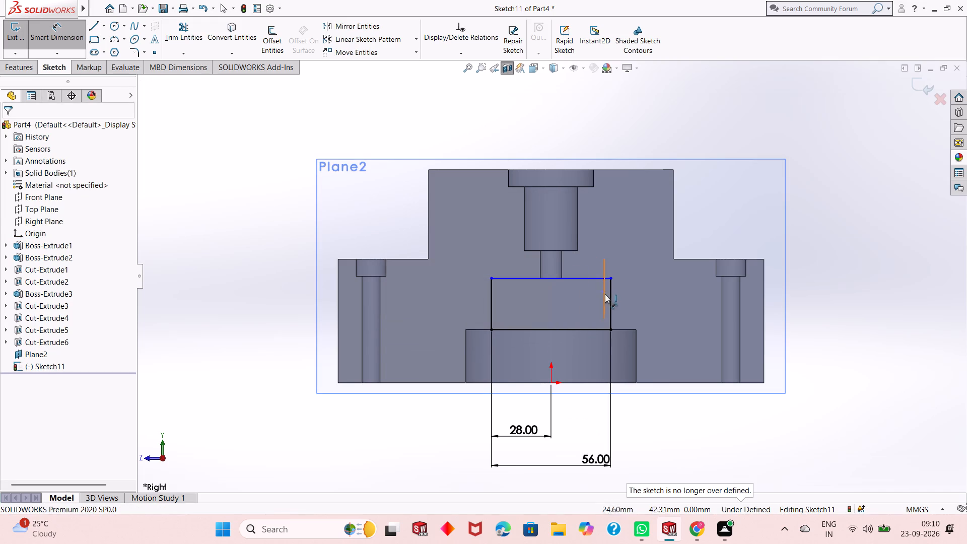
Dimension the rectangle's vertical side to a height of 24 mm.
click(609, 307)
click(849, 310)
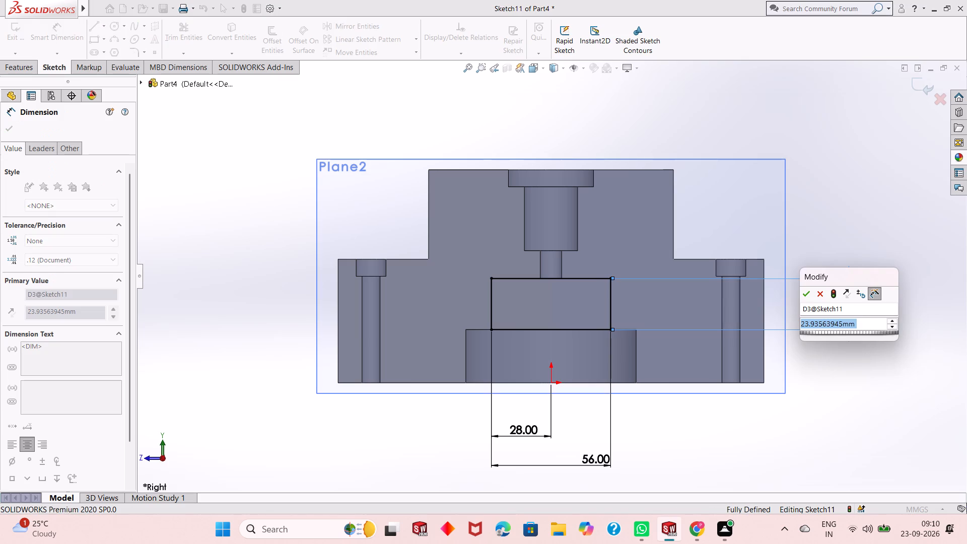
text(24)
key(Return)
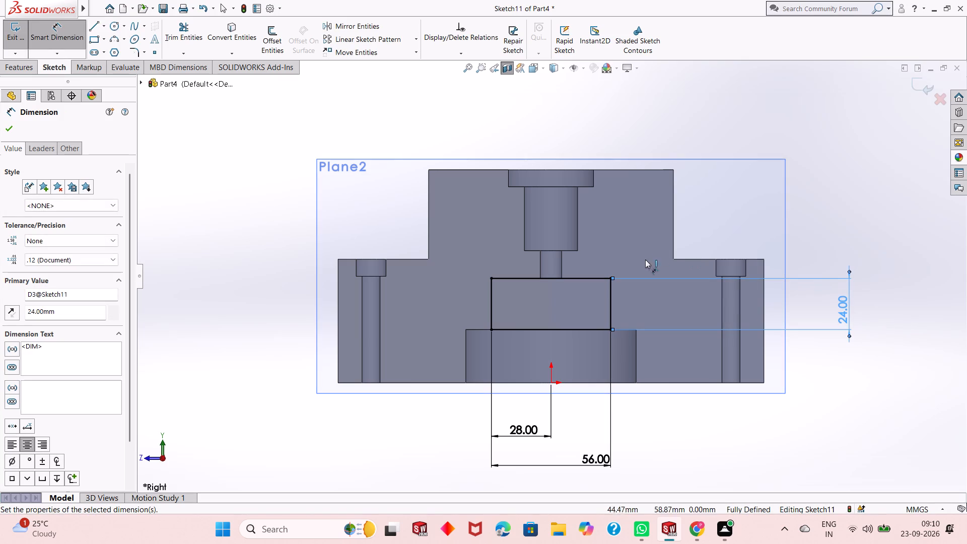
right_click(808, 190)
click(831, 227)
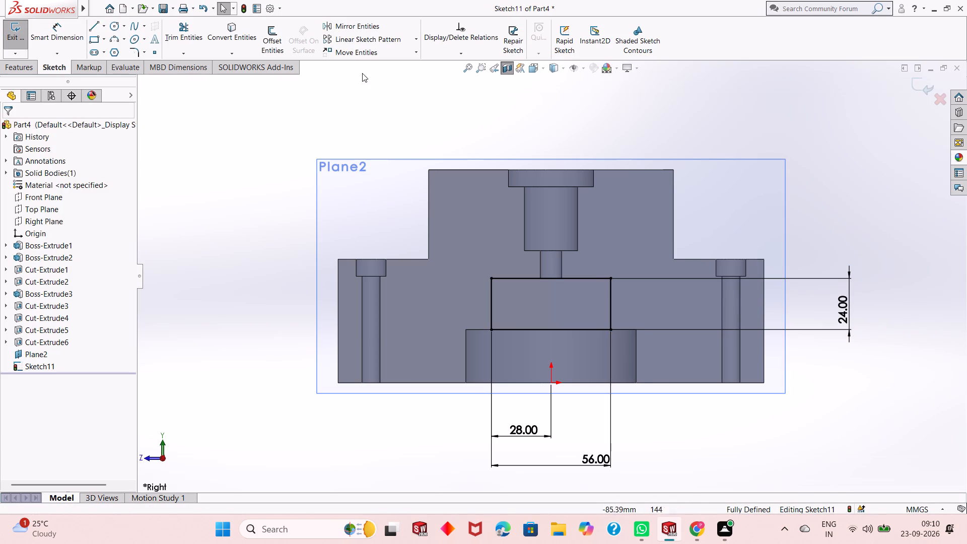
Round the rectangle's two upper corners with 9.58 mm radius sketch fillets.
click(136, 50)
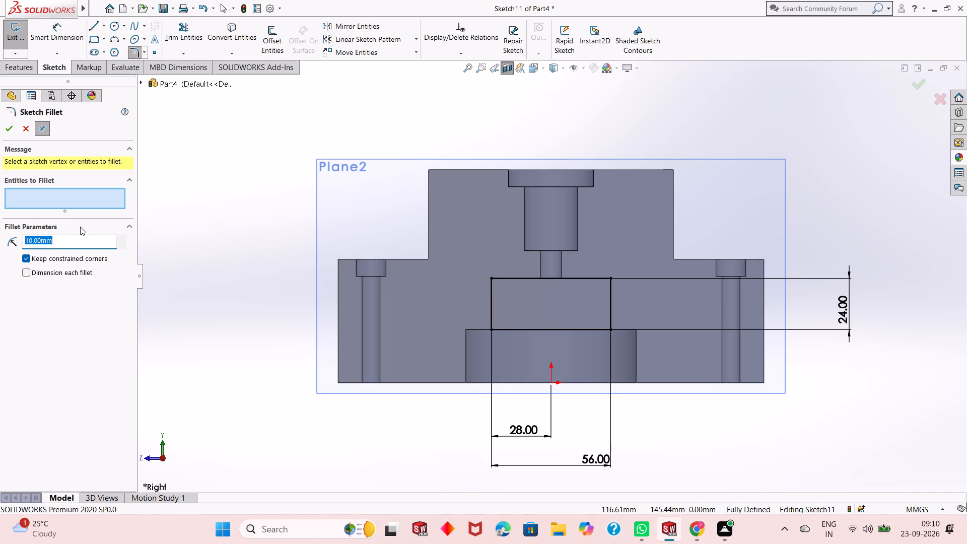
text(9.)
text(58)
key(Return)
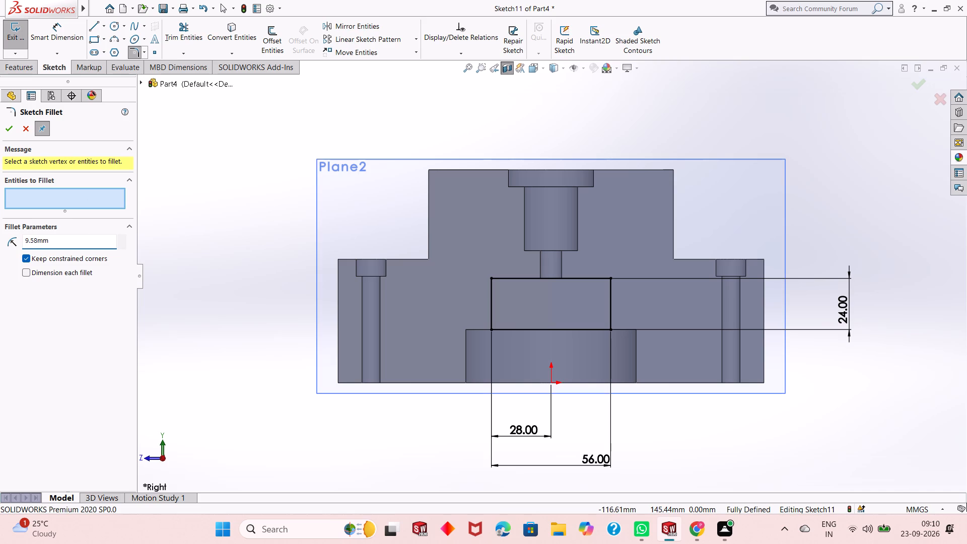
click(489, 287)
click(507, 275)
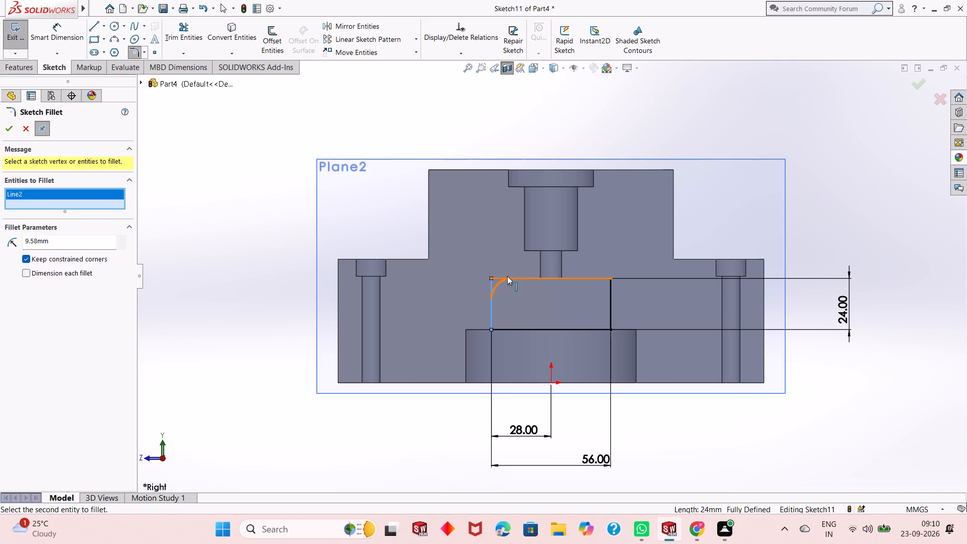
click(507, 276)
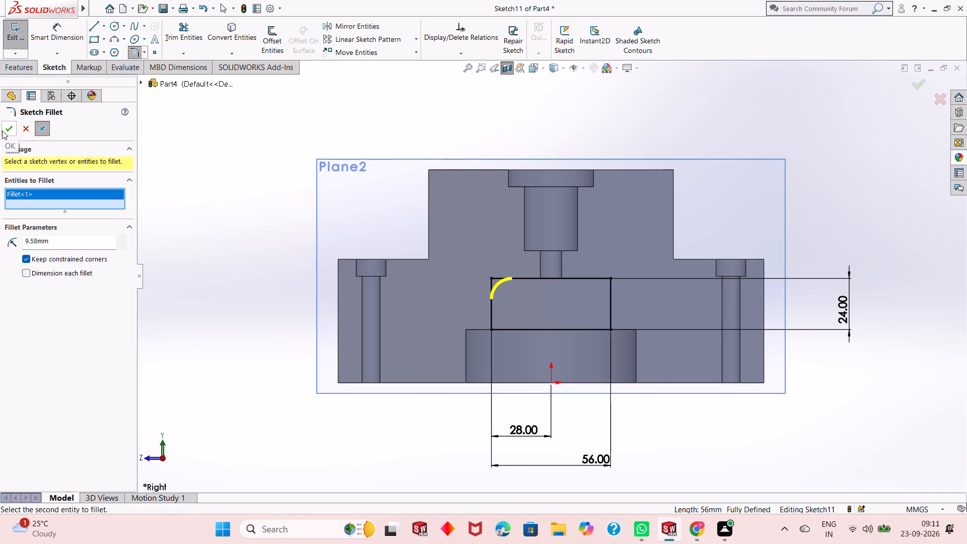
click(597, 278)
click(612, 294)
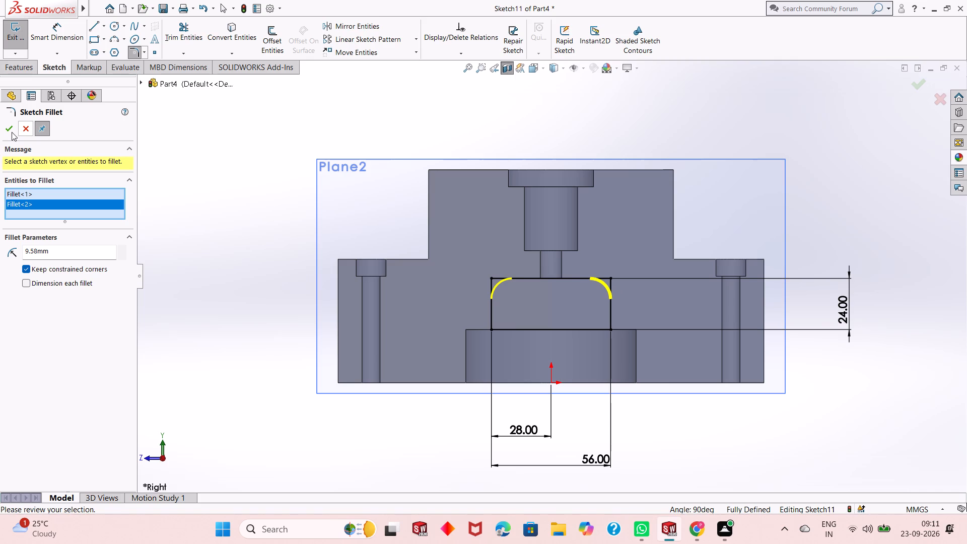
click(12, 132)
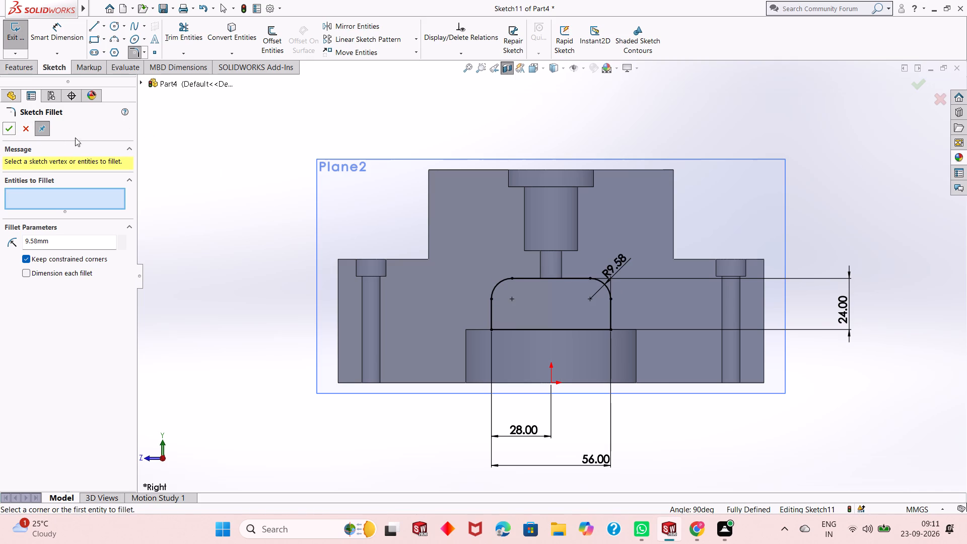
click(4, 130)
Cut-extrude the rounded rectangle profile into the body with a Mid Plane end condition and a depth of 28 mm.
middle_drag(306, 261, 353, 292)
scroll(353, 292, up, 1)
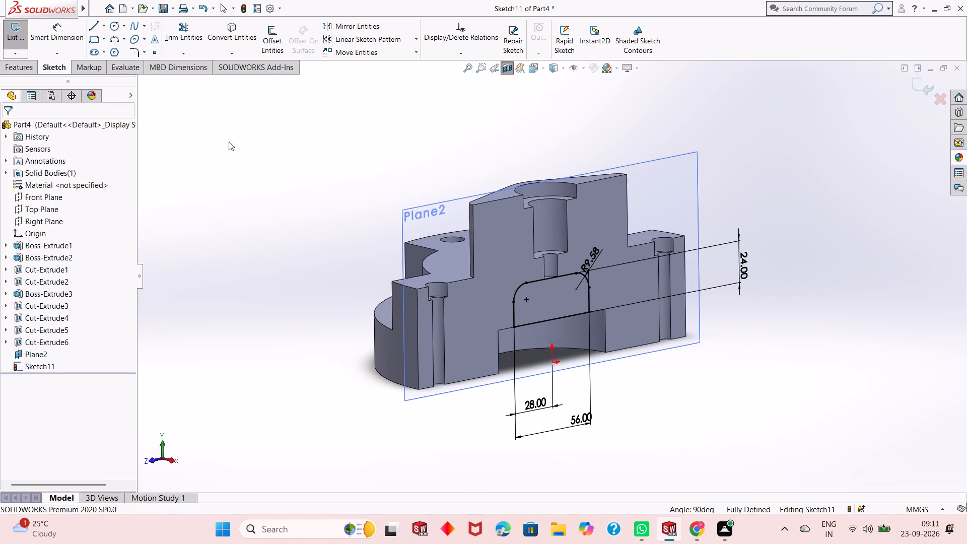
click(8, 66)
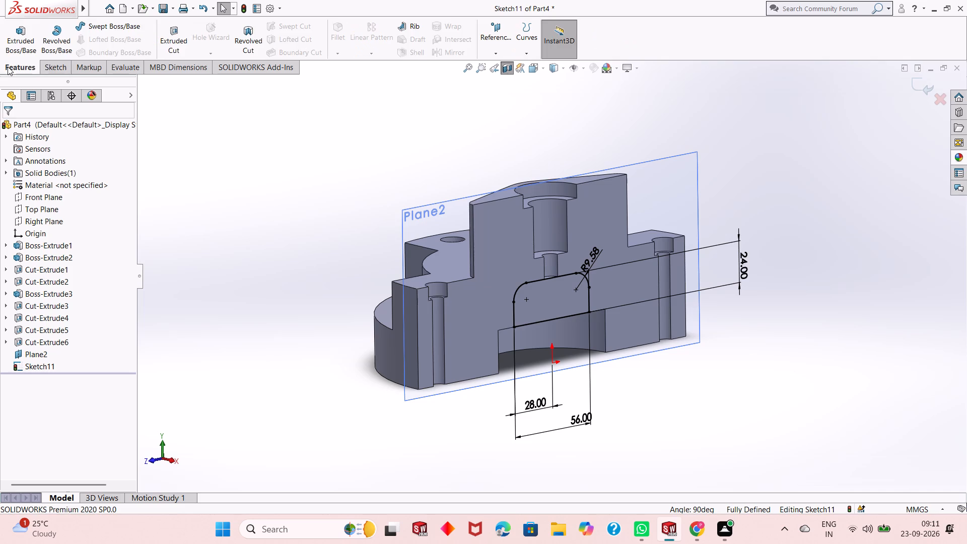
click(171, 38)
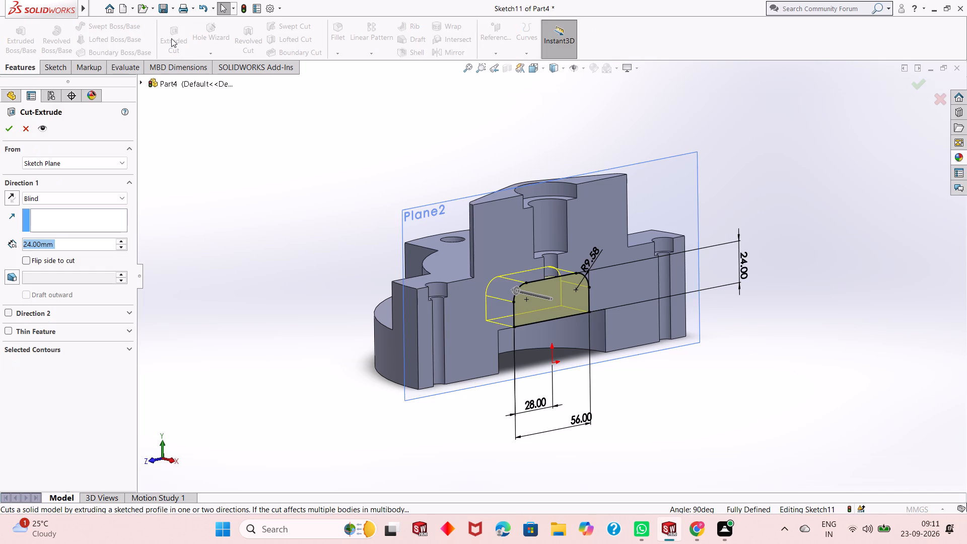
click(71, 201)
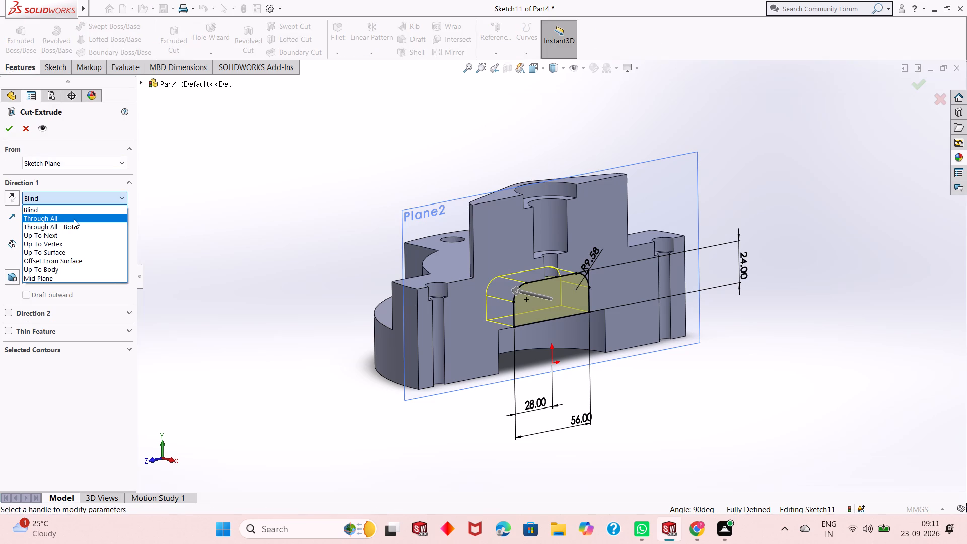
click(80, 276)
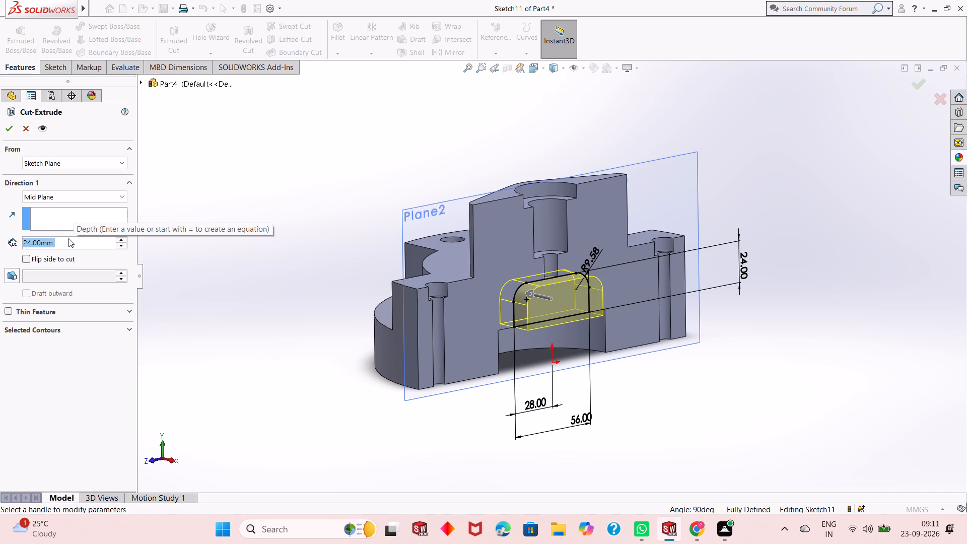
text(28)
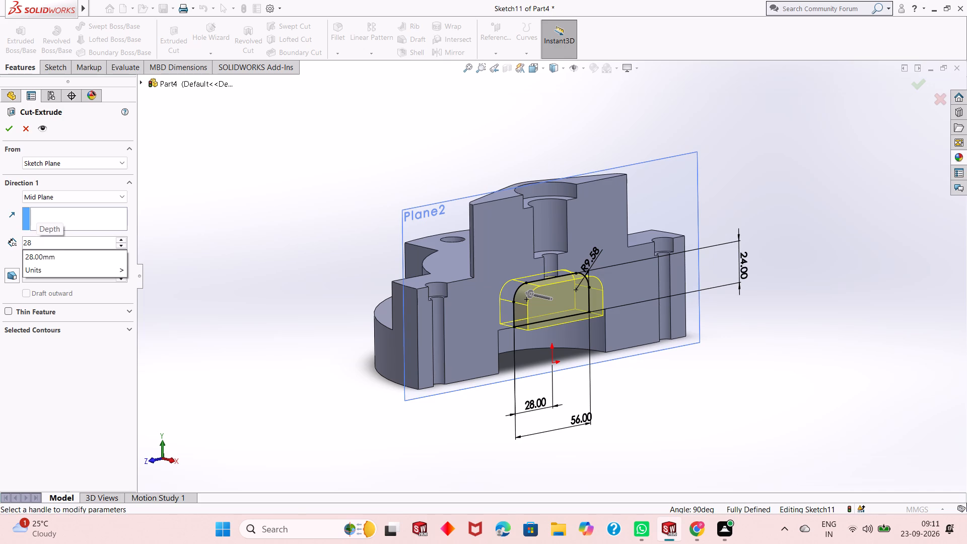
key(Return)
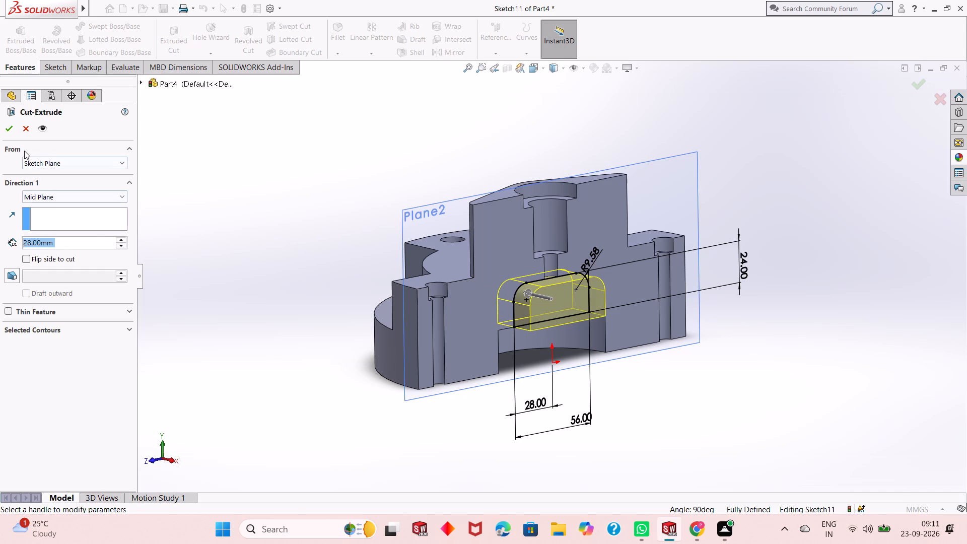
click(11, 123)
click(261, 306)
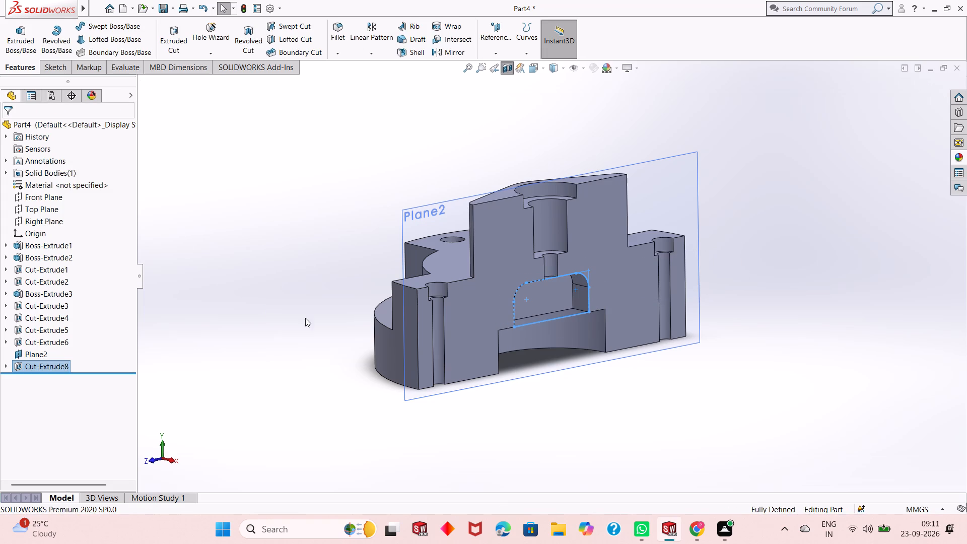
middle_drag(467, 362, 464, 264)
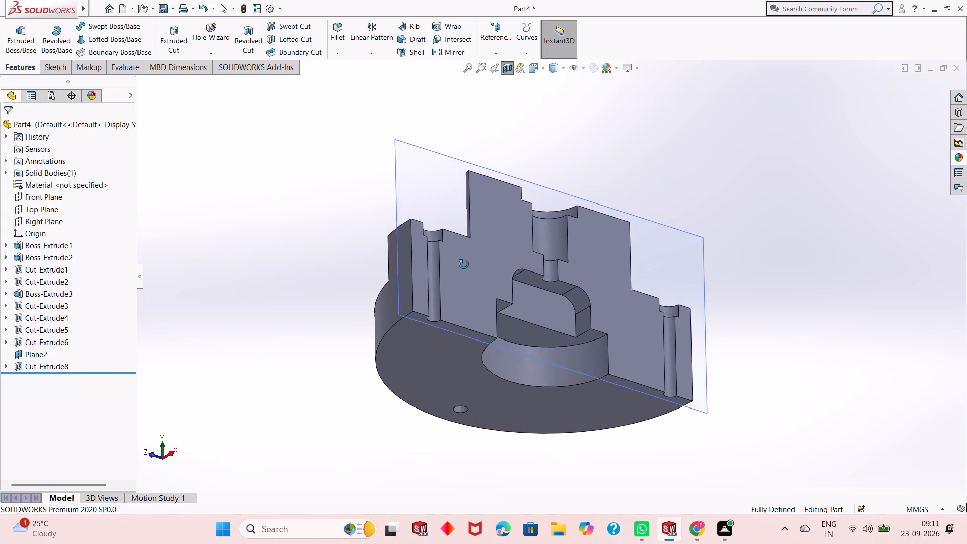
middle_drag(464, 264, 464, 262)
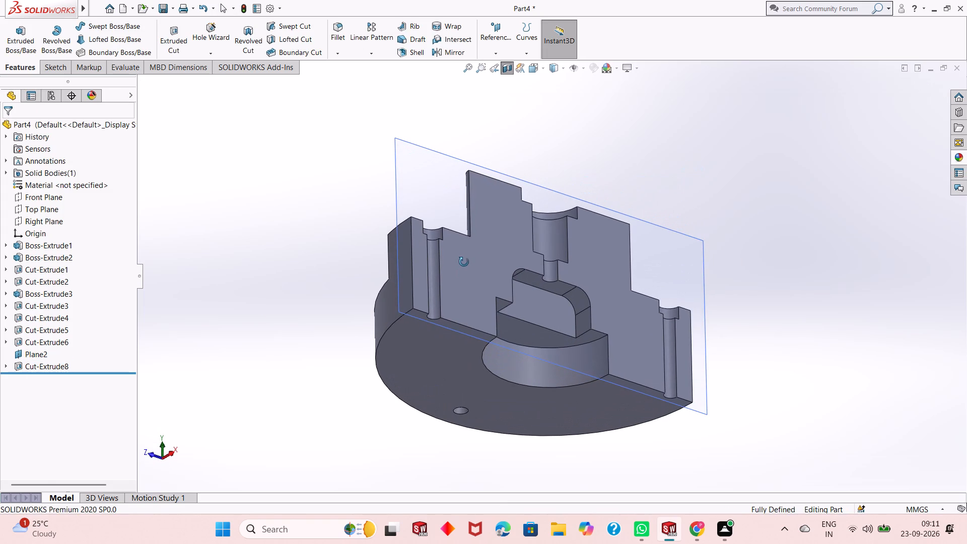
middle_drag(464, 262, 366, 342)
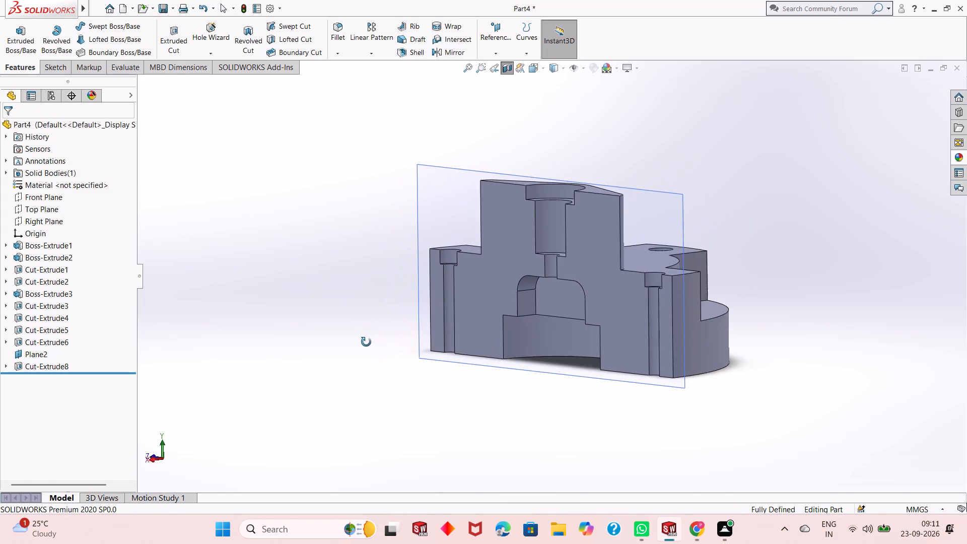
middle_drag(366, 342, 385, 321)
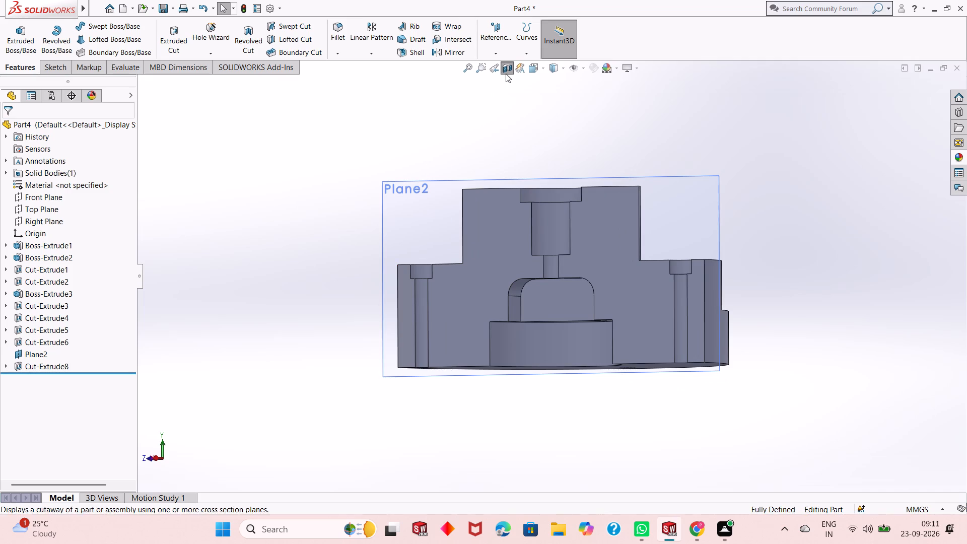
Turn off the section view and hide Plane2.
click(506, 74)
right_click(704, 210)
click(737, 195)
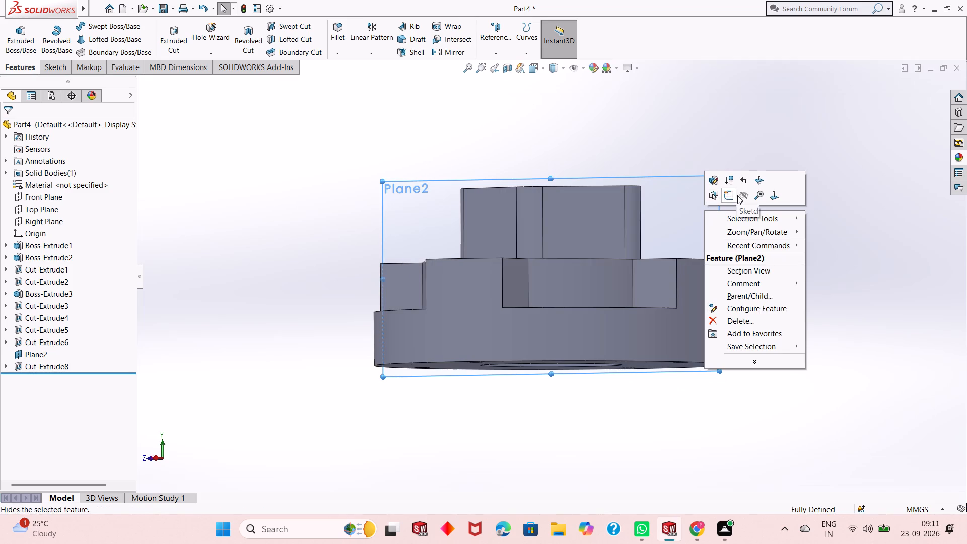
Section the model along the Front Plane, examine the bore and rounded cavity inside, and return to the full view.
middle_drag(585, 241, 641, 281)
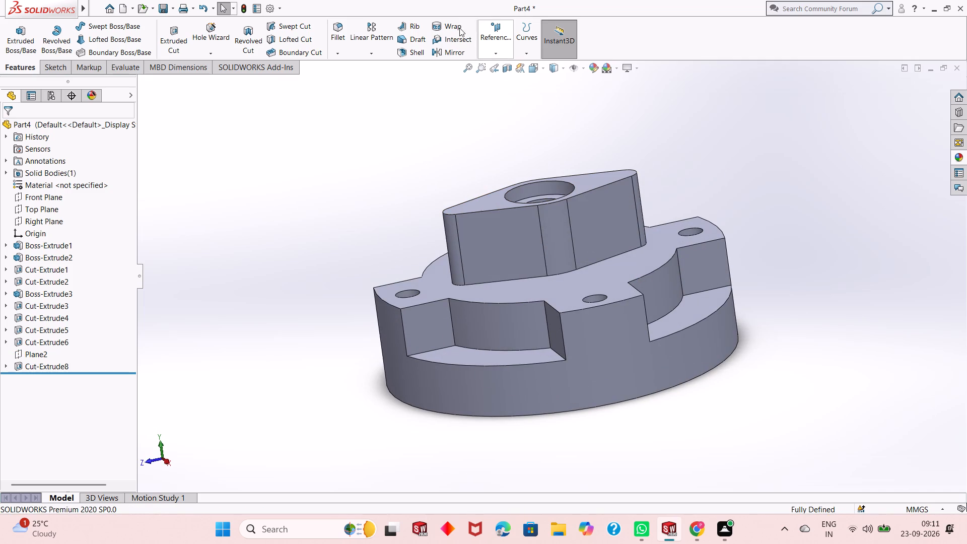
click(513, 67)
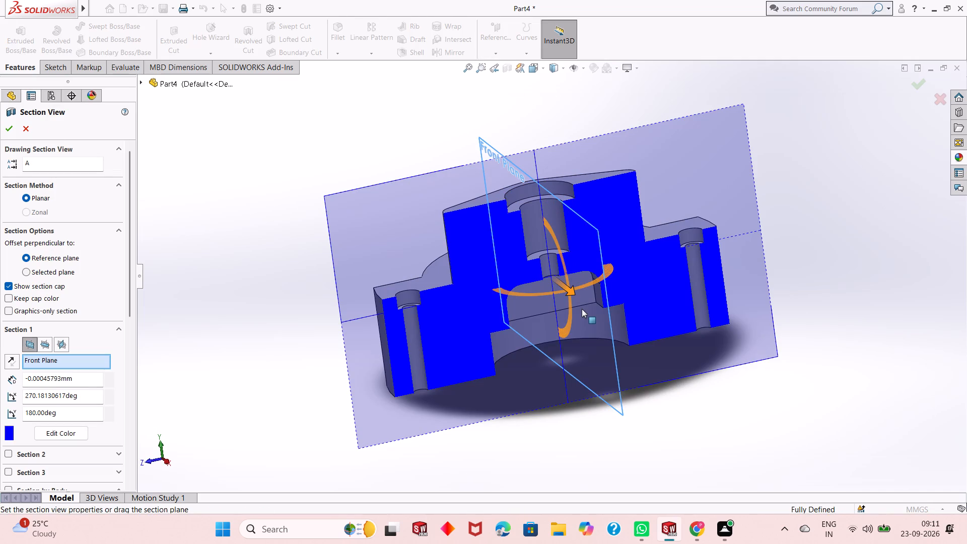
click(6, 131)
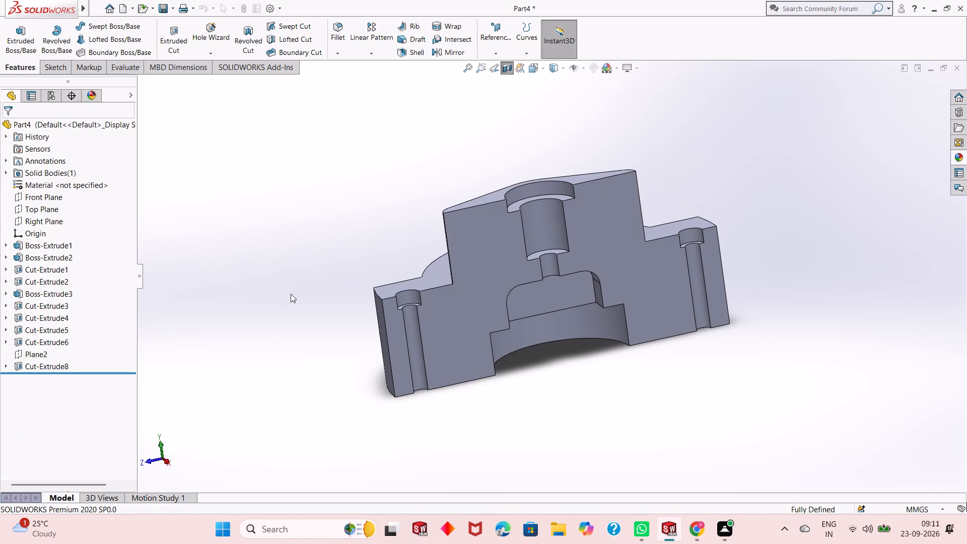
middle_drag(291, 294, 277, 235)
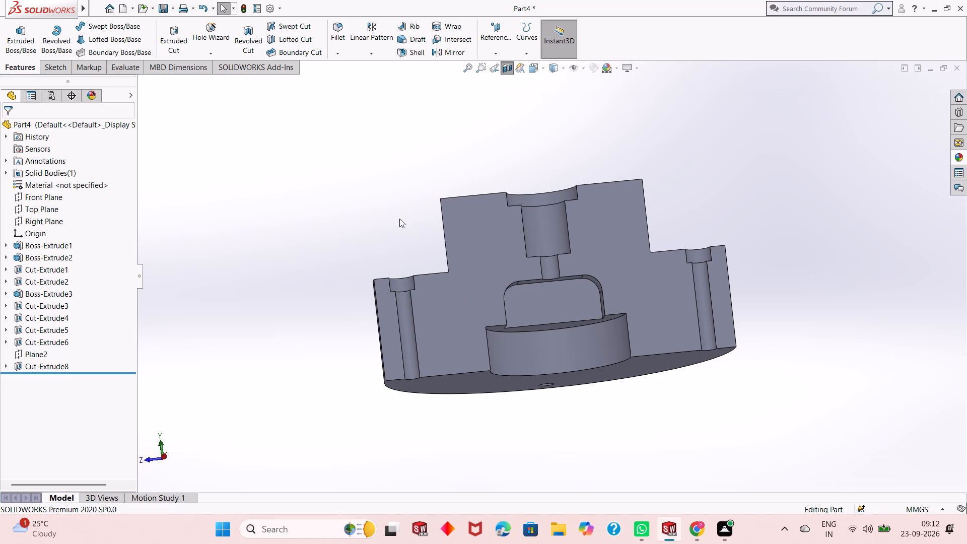
click(508, 73)
On the diamond boss's top face, sketch two circles of about 5.1 and 5.8 mm radius, centred in its rounded ends.
middle_drag(530, 262, 531, 262)
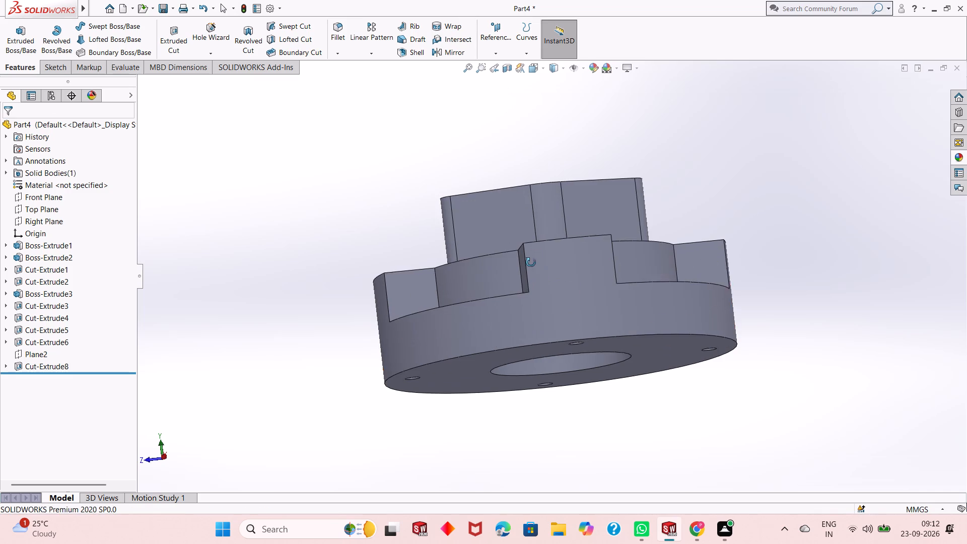
middle_drag(531, 262, 536, 403)
scroll(522, 278, down, 1)
middle_drag(522, 278, 521, 329)
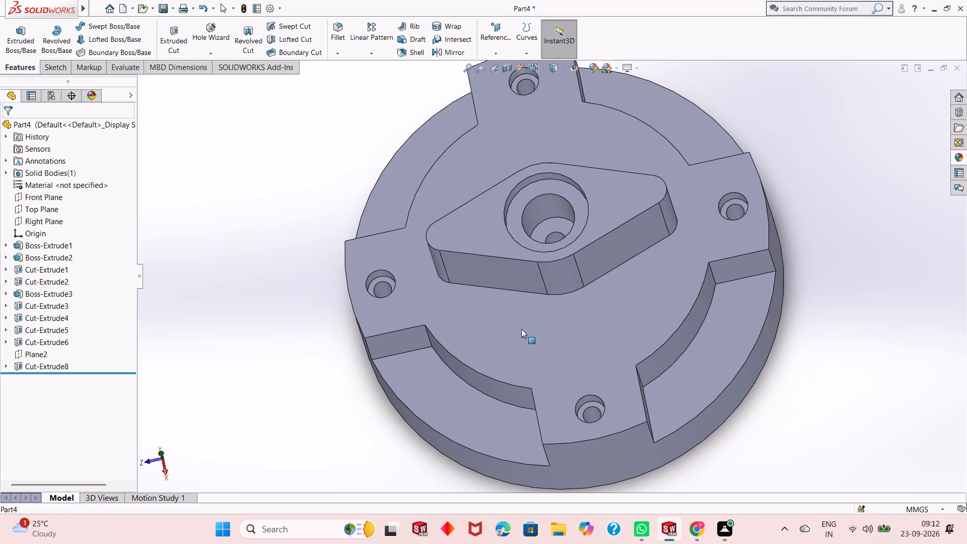
click(644, 195)
click(684, 168)
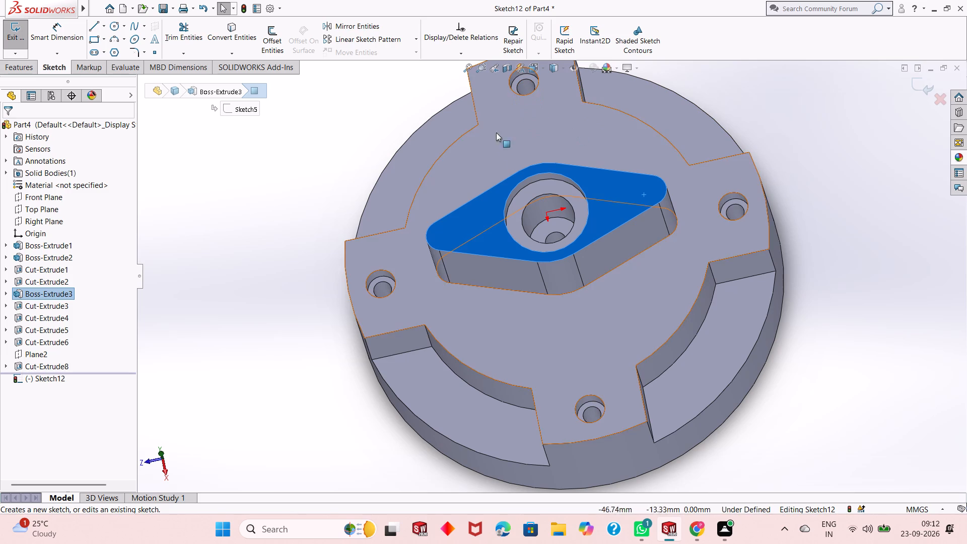
click(310, 142)
click(619, 196)
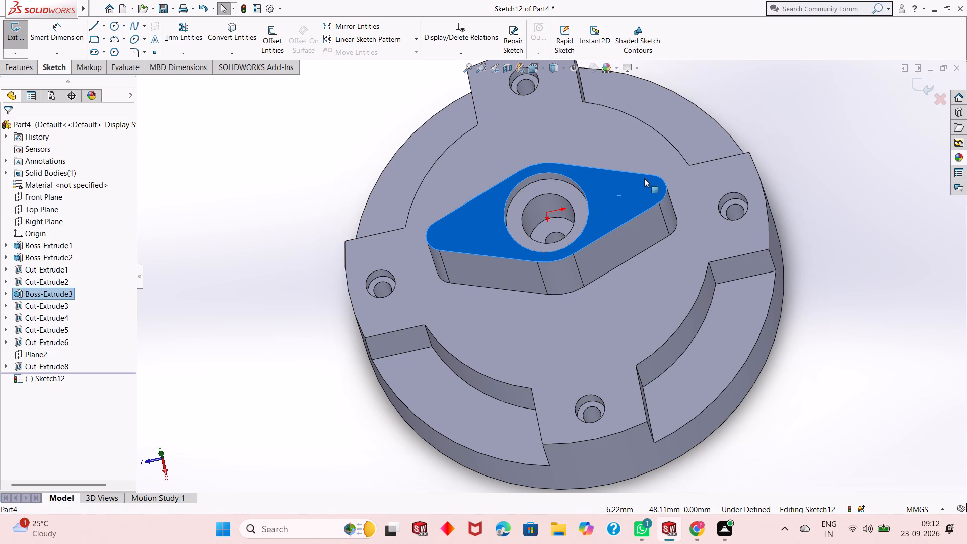
click(268, 159)
key(ctrl+8)
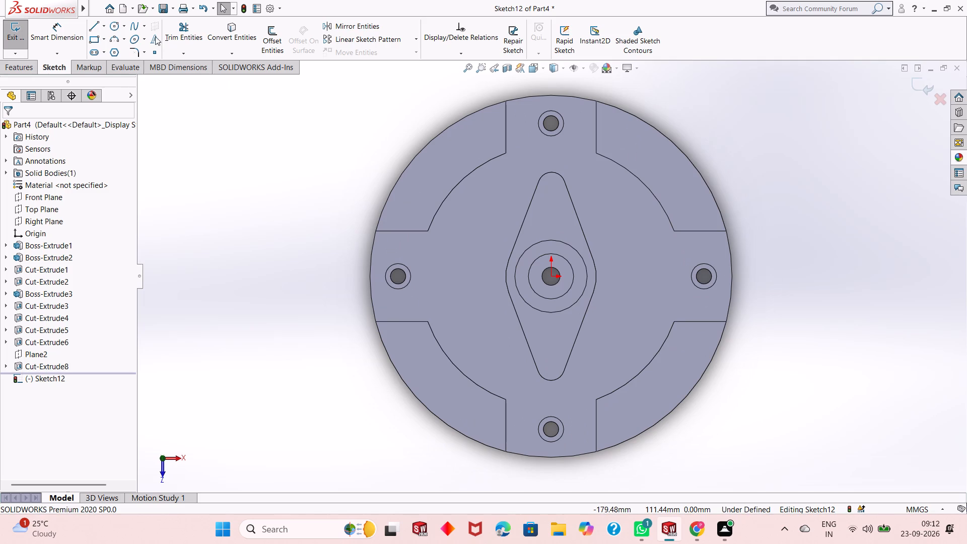
click(113, 28)
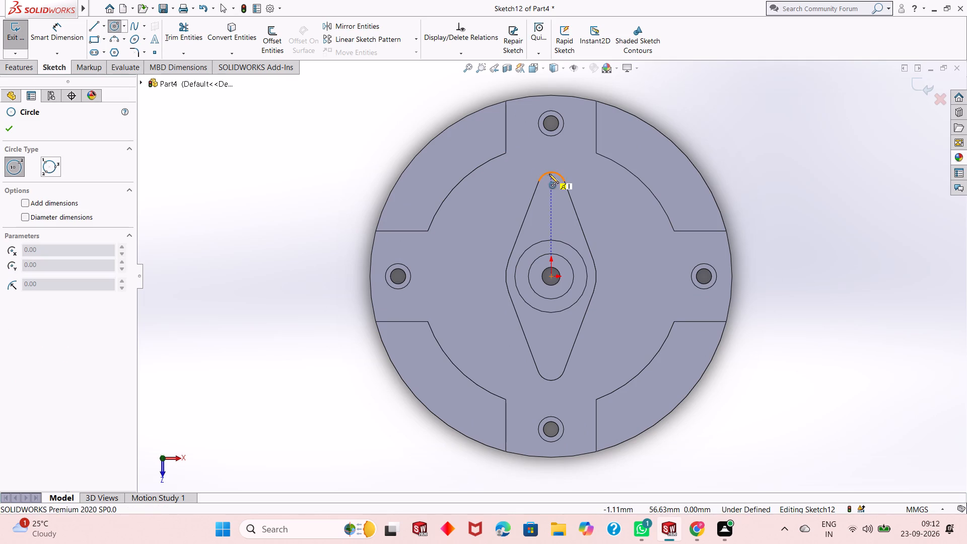
click(550, 184)
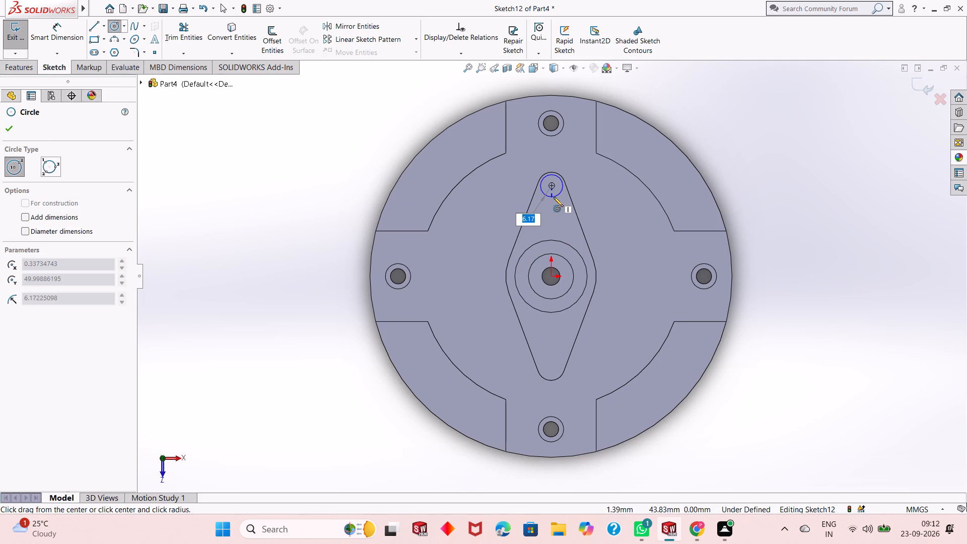
click(554, 195)
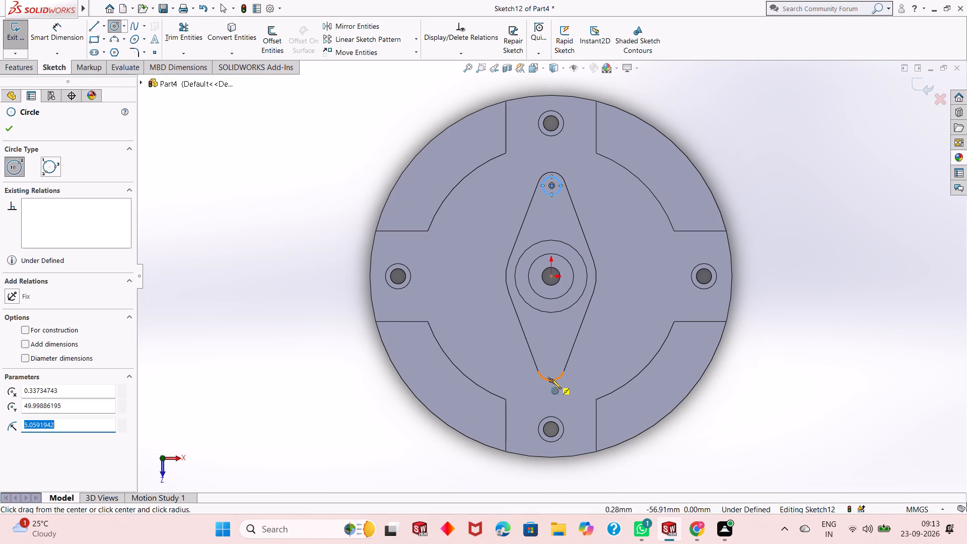
click(551, 366)
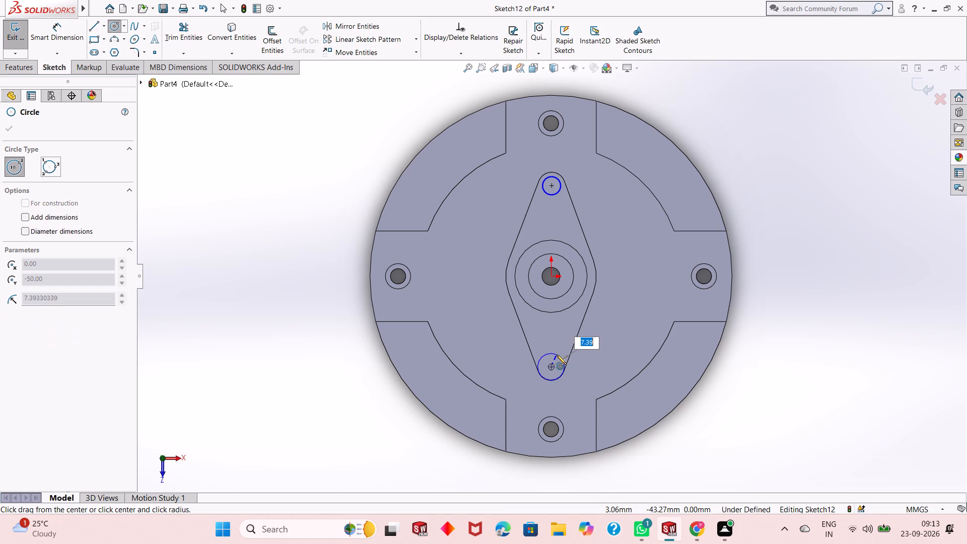
click(556, 358)
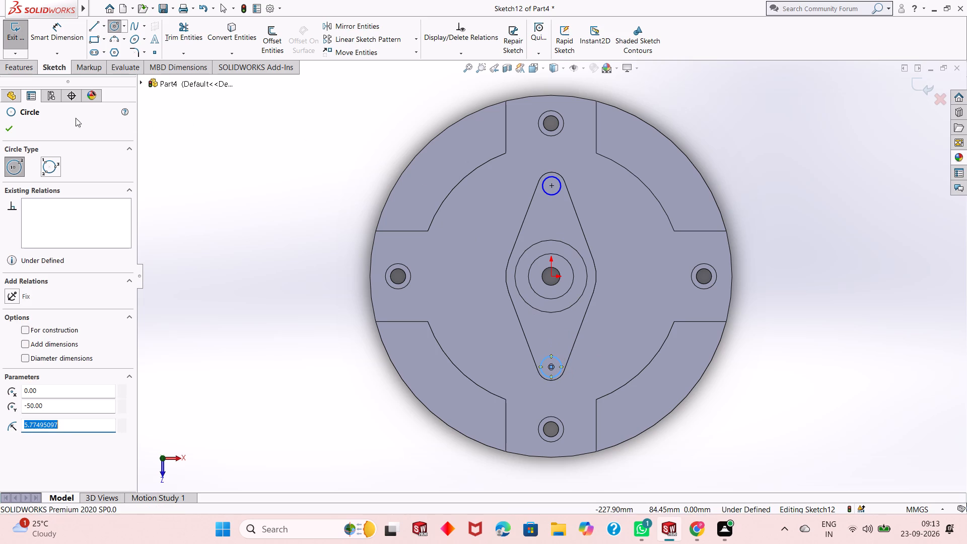
click(5, 128)
Dimension both circles on the diamond boss to a diameter of 10 mm.
click(52, 34)
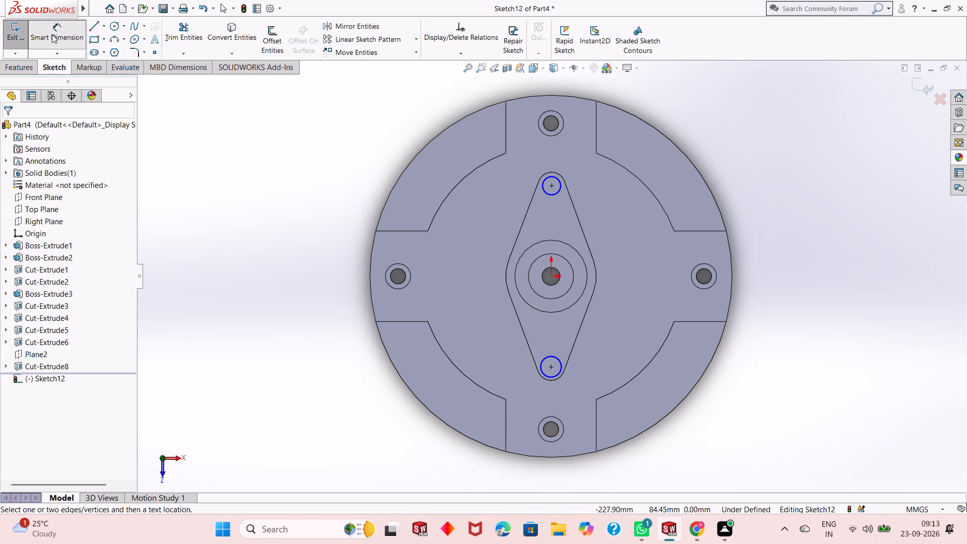
click(548, 192)
click(319, 230)
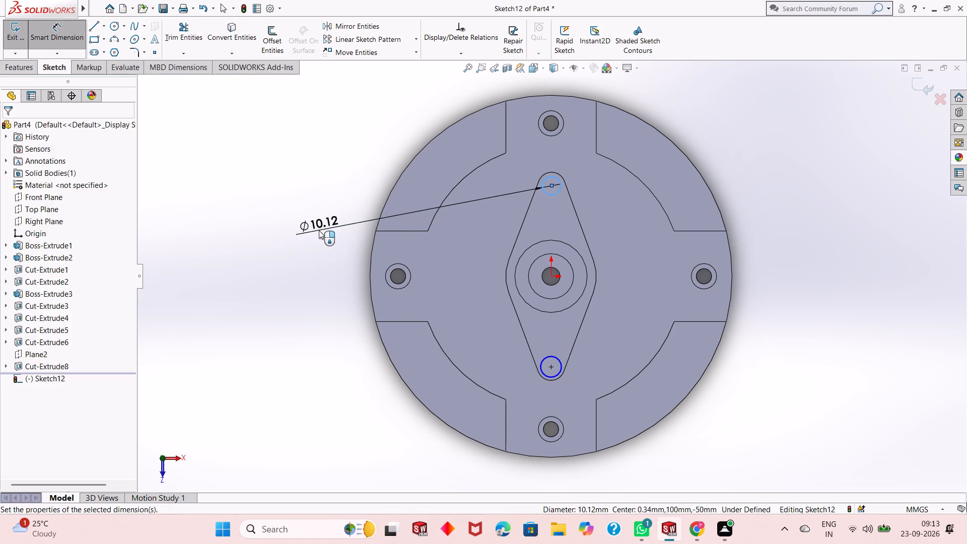
text(10)
key(Return)
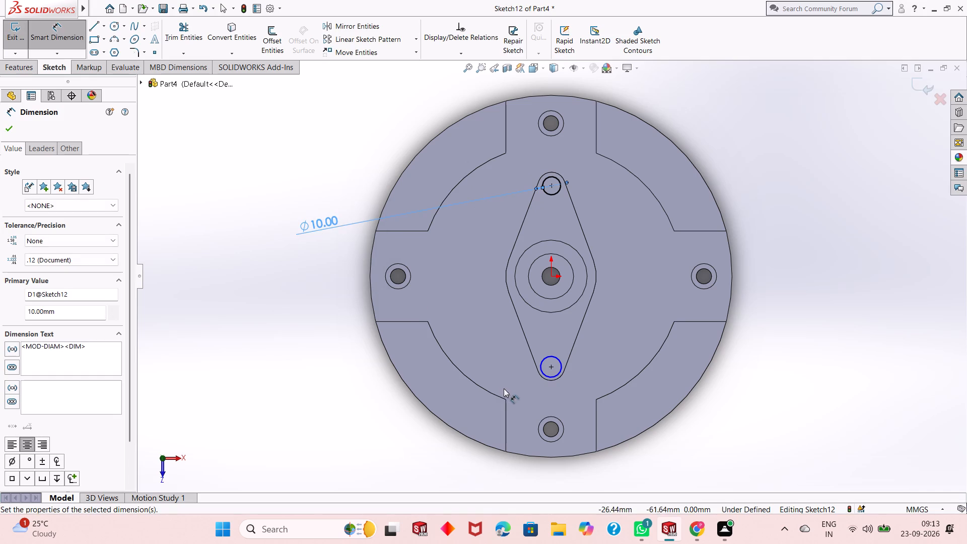
click(545, 376)
click(370, 428)
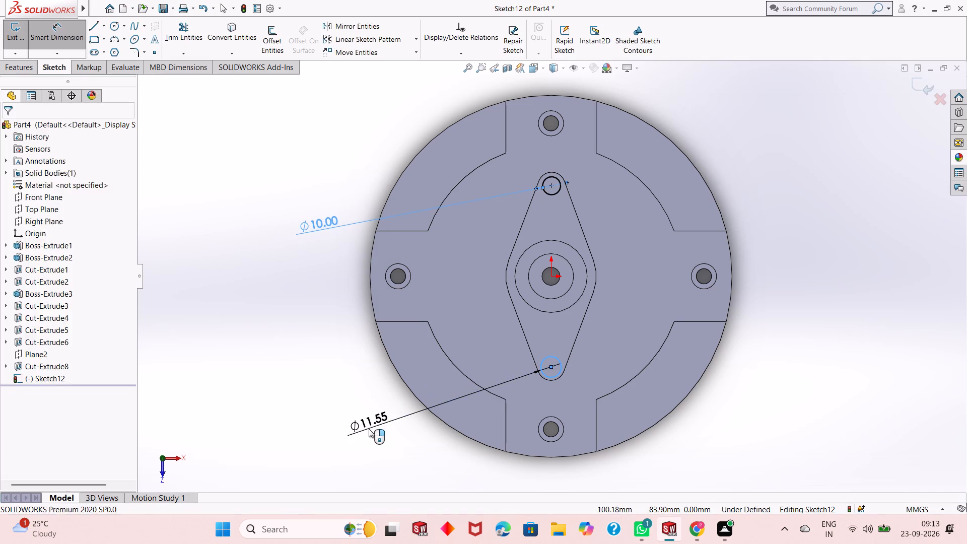
text(10)
key(Return)
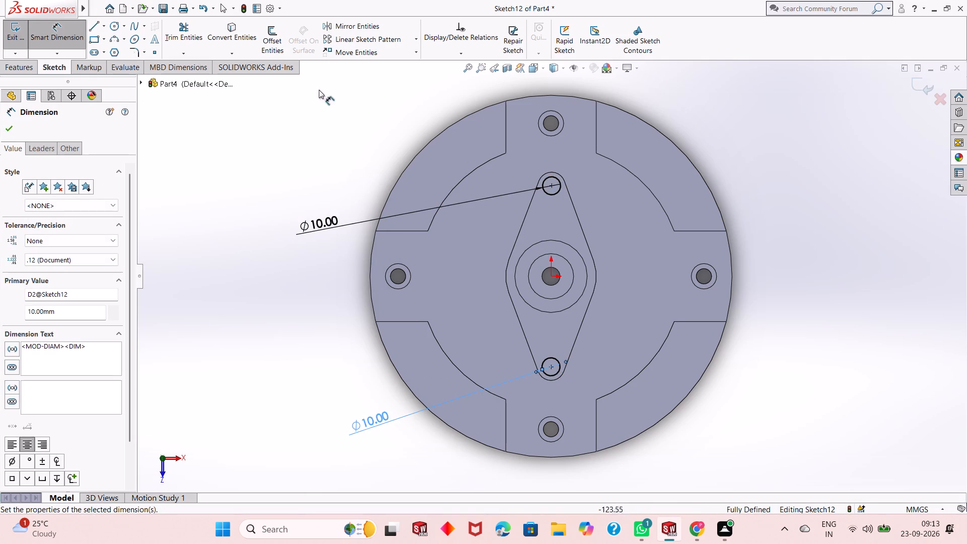
click(8, 133)
Cut-extrude the two circles into the diamond boss with a Blind depth of 8 mm.
click(21, 72)
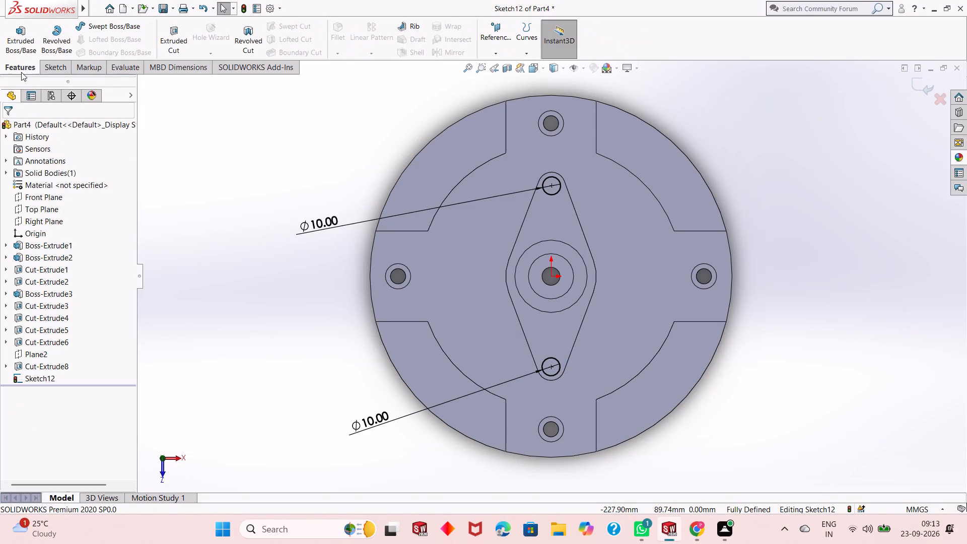
click(178, 38)
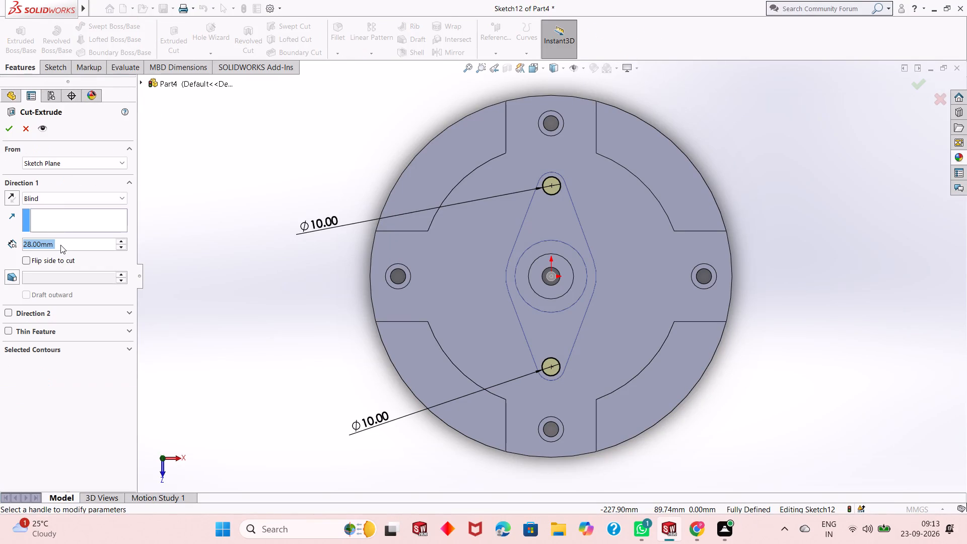
key(8)
key(Return)
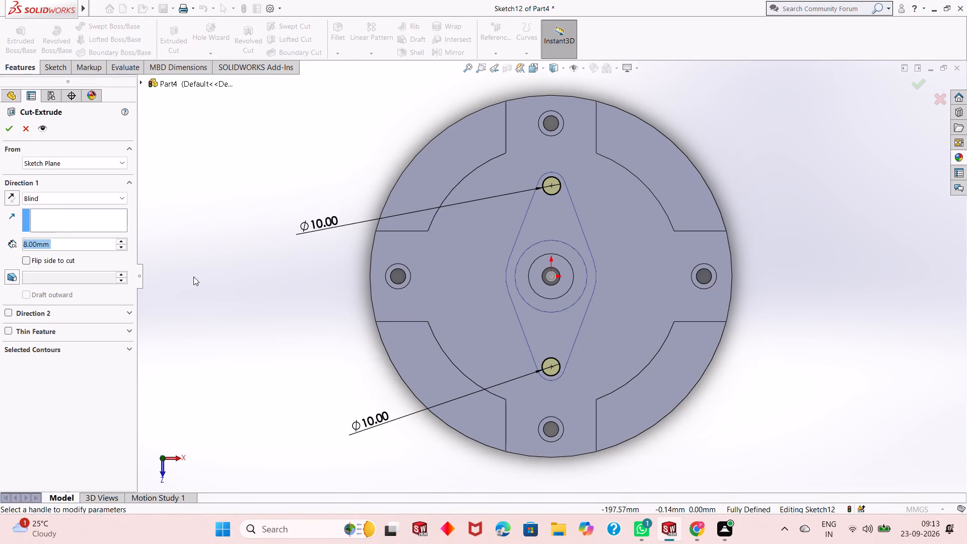
click(15, 129)
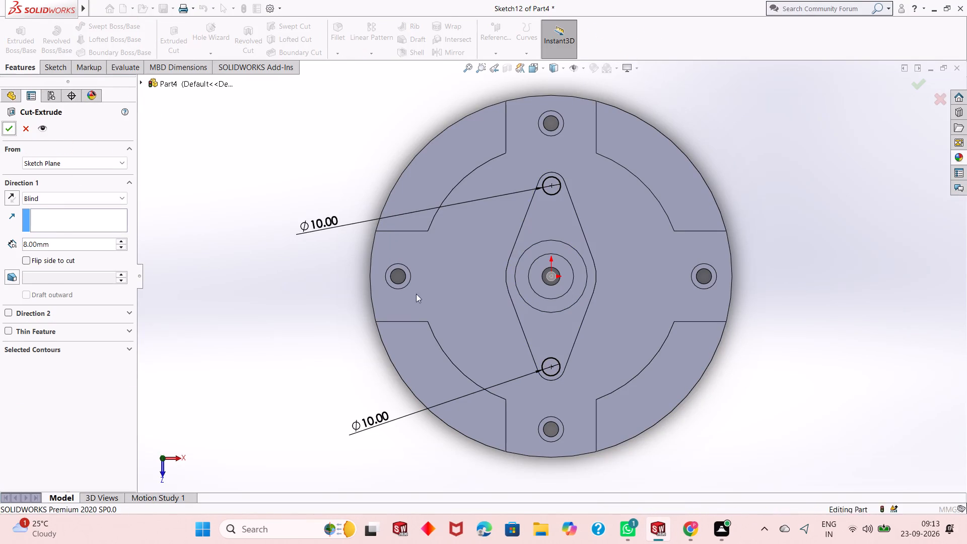
On the floor of the 10 mm end holes, sketch circles of about 8.7 and 7.9 mm radius centred on the two holes.
middle_drag(428, 298, 433, 286)
click(260, 220)
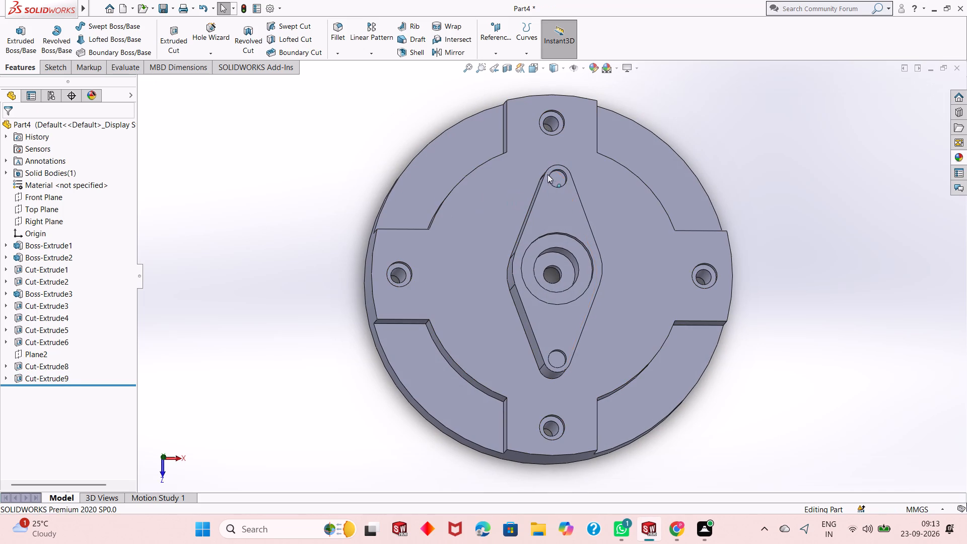
click(558, 176)
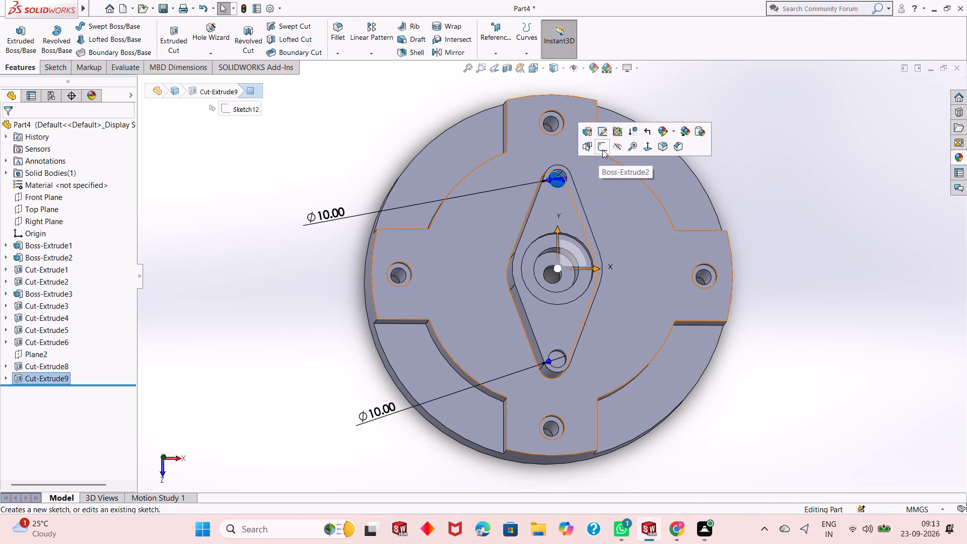
click(602, 150)
key(ctrl+8)
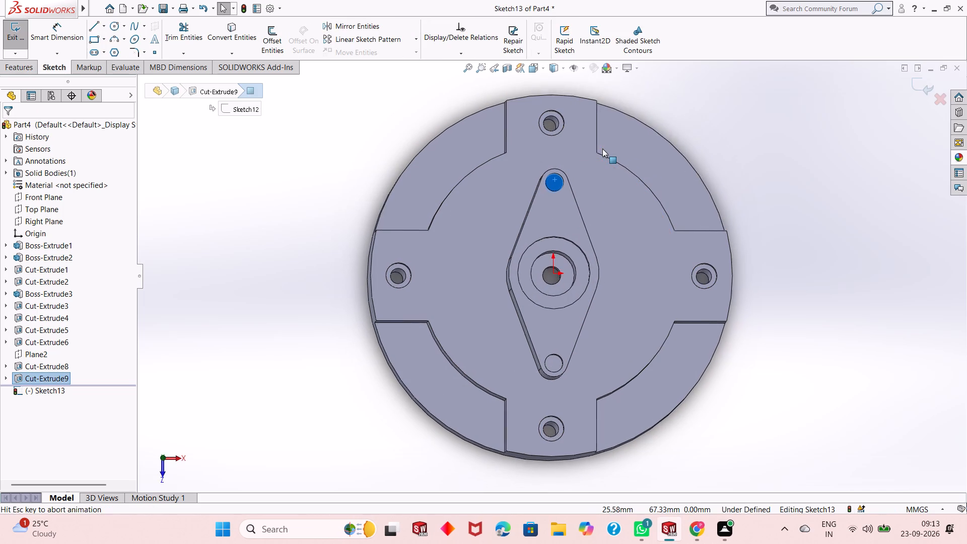
key(Escape)
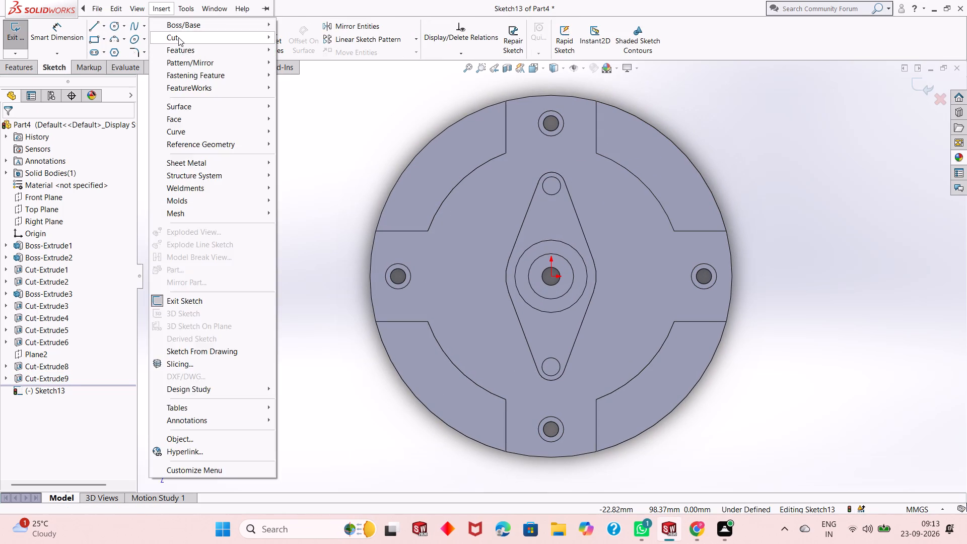
click(329, 163)
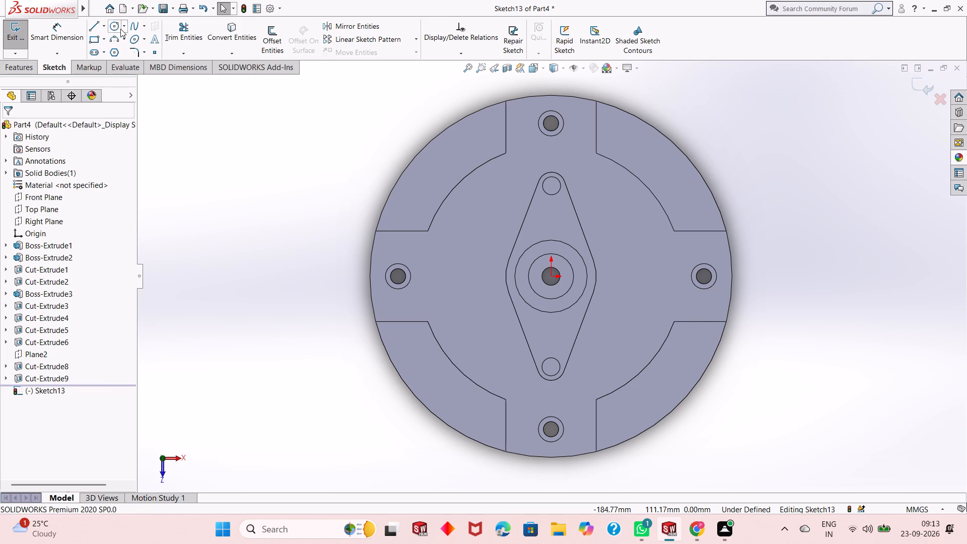
click(118, 27)
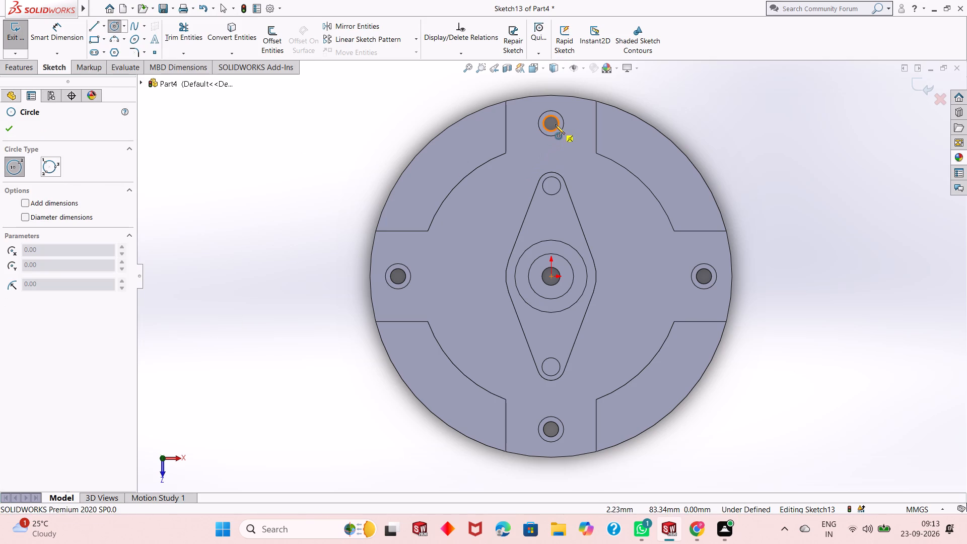
click(551, 185)
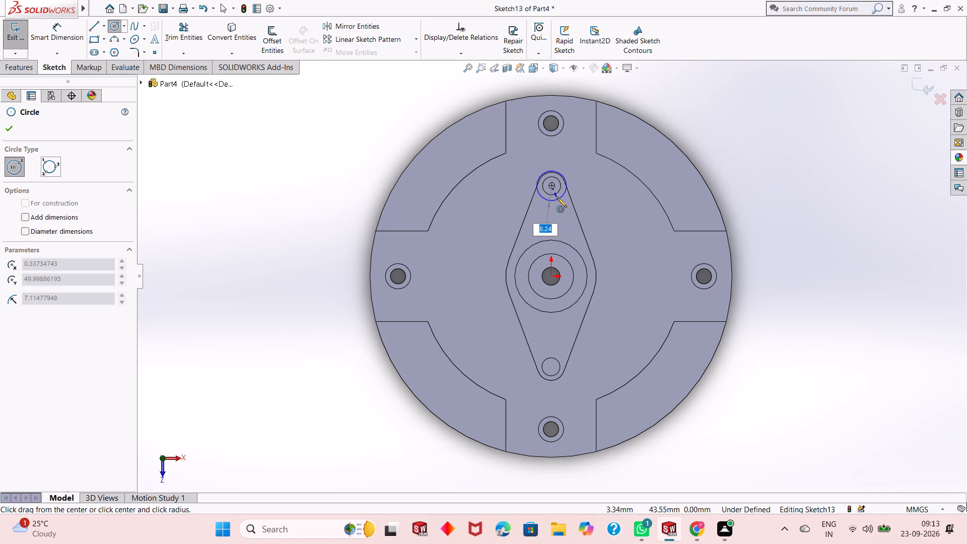
click(557, 200)
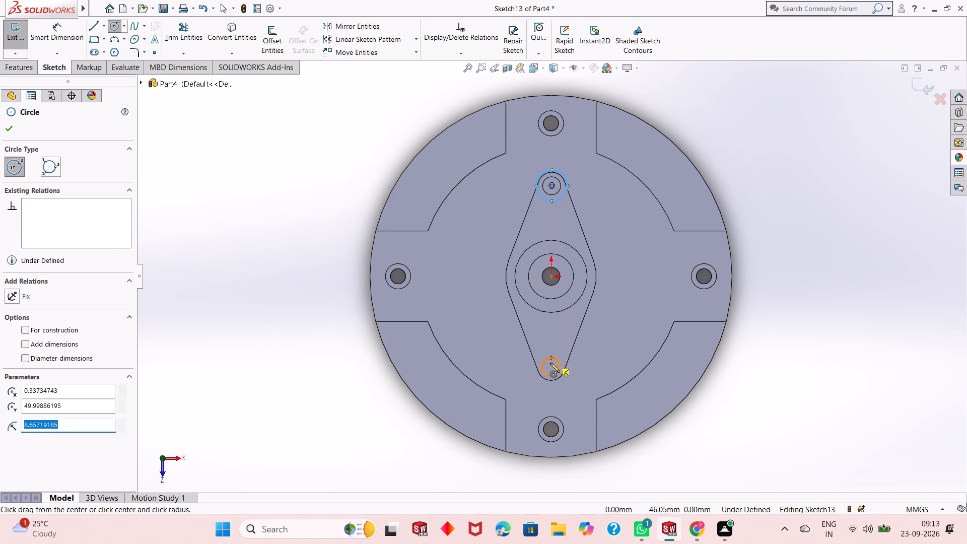
click(550, 368)
click(555, 353)
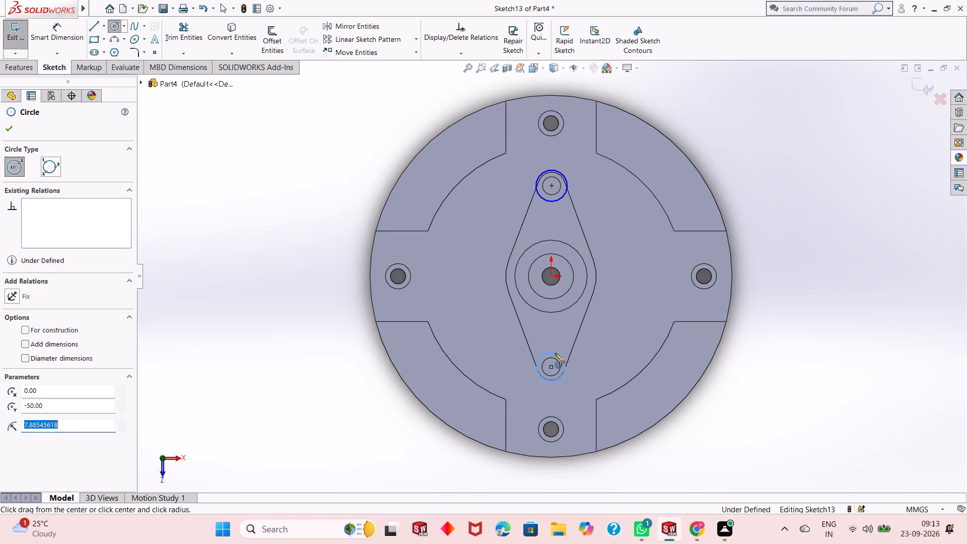
click(9, 124)
Dimension both circles on the floor of the diamond boss's end holes to a diameter of 6 mm.
click(54, 41)
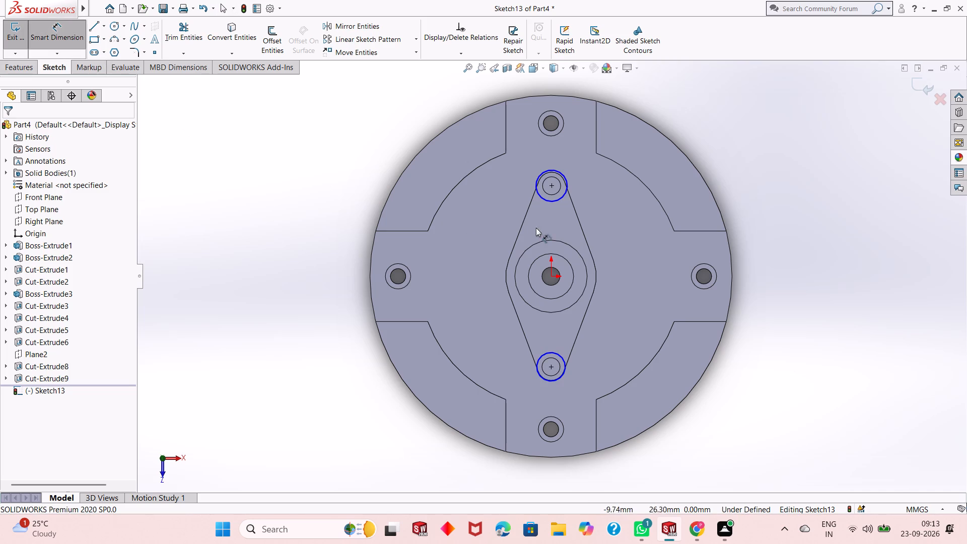
click(551, 202)
click(281, 289)
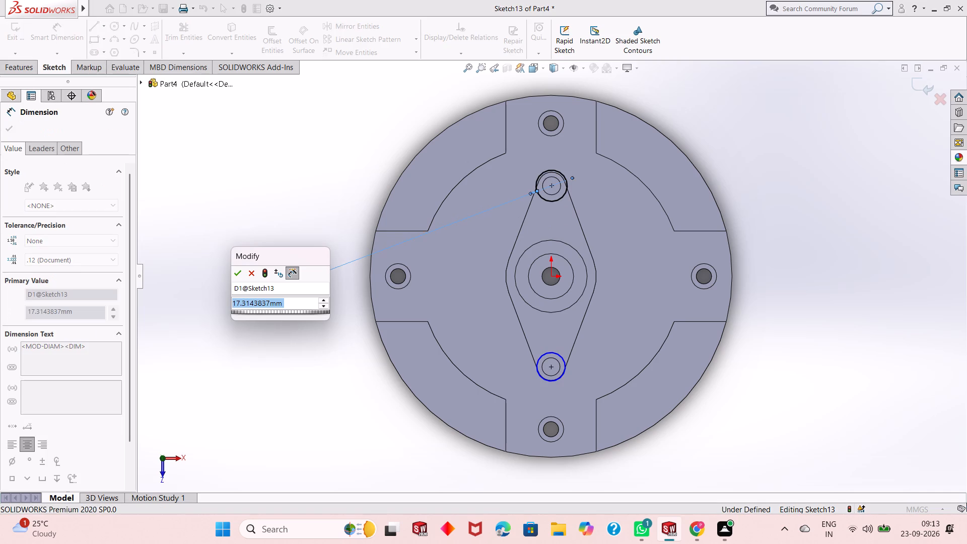
key(6)
key(Return)
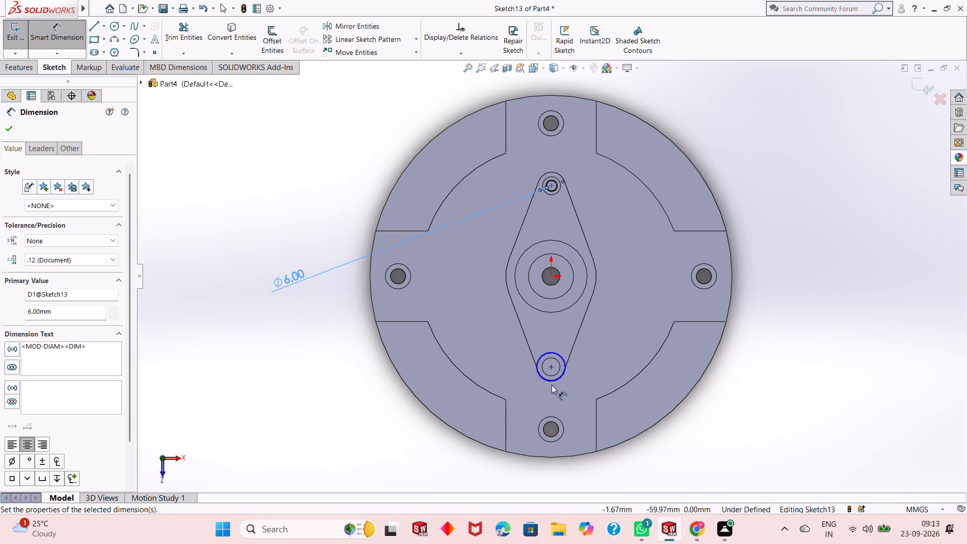
drag(553, 384, 509, 395)
click(368, 431)
key(6)
key(Return)
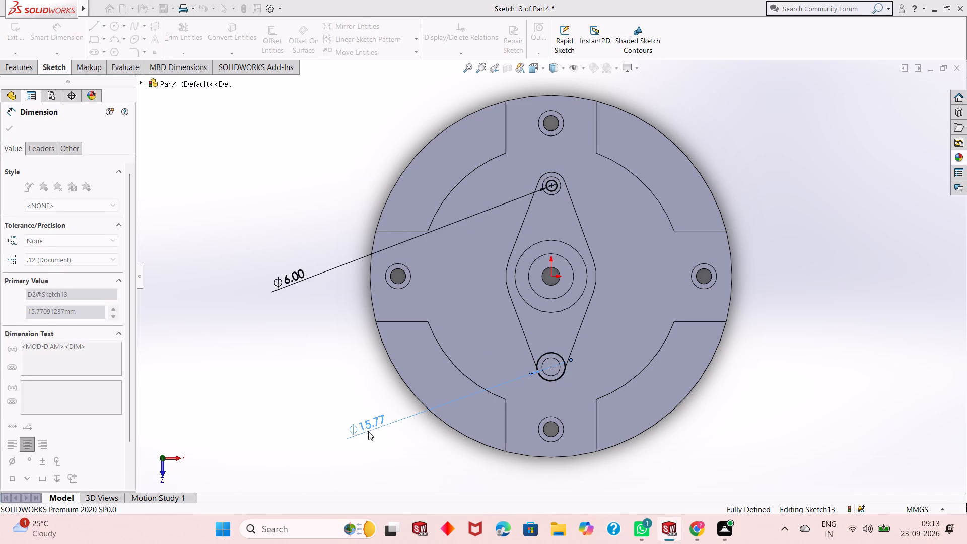
click(9, 127)
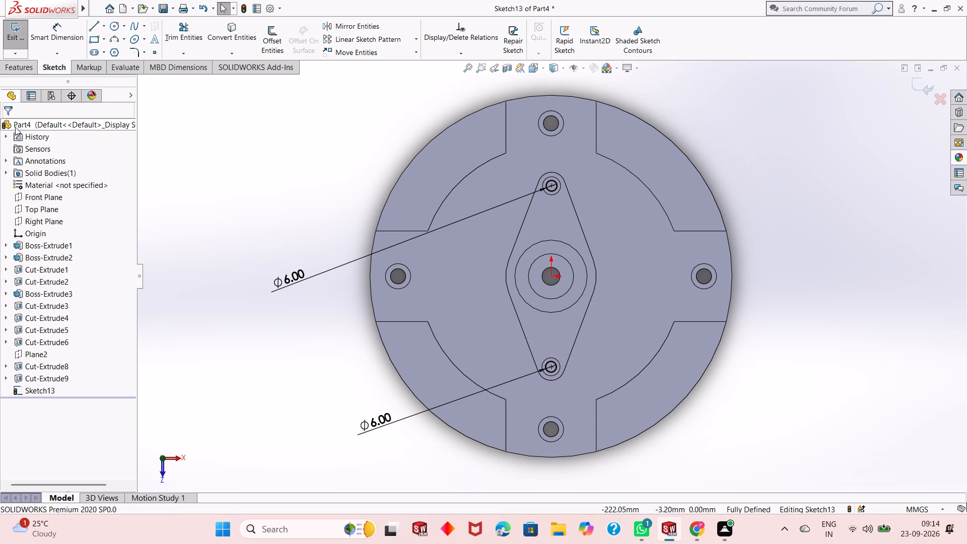
Cut-extrude the two 6 mm circles down from the end-hole floors with a Blind depth of 23.8 mm.
click(31, 59)
click(31, 73)
click(186, 52)
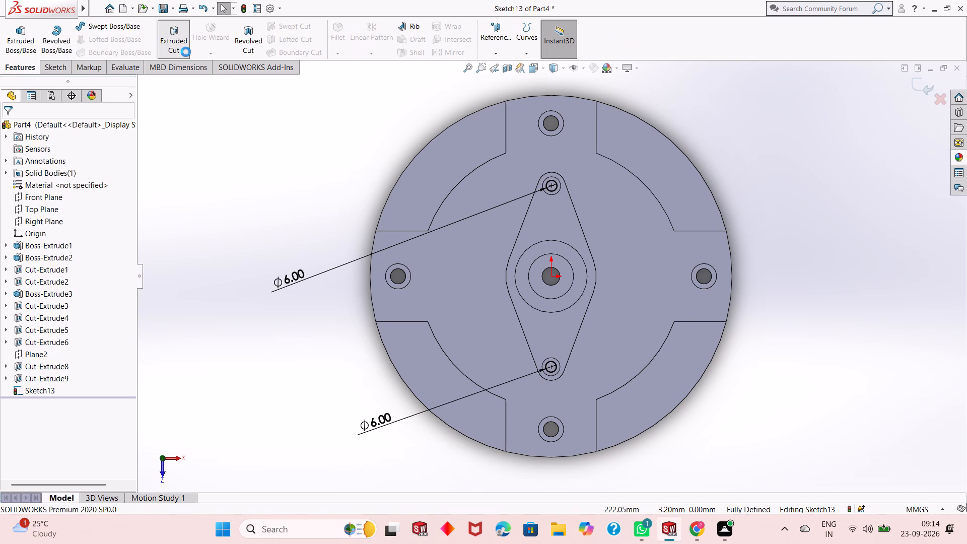
middle_drag(584, 324, 590, 271)
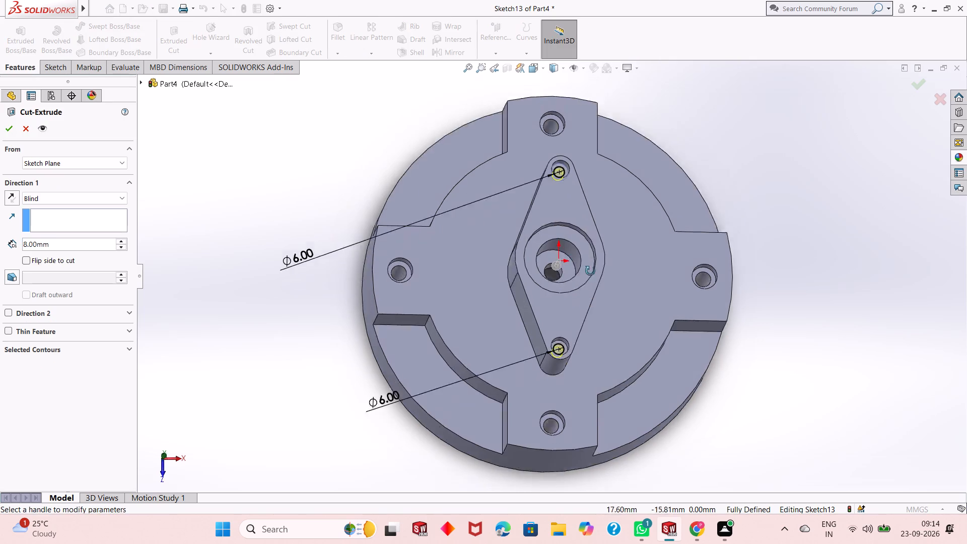
middle_drag(590, 271, 588, 210)
scroll(579, 203, up, 1)
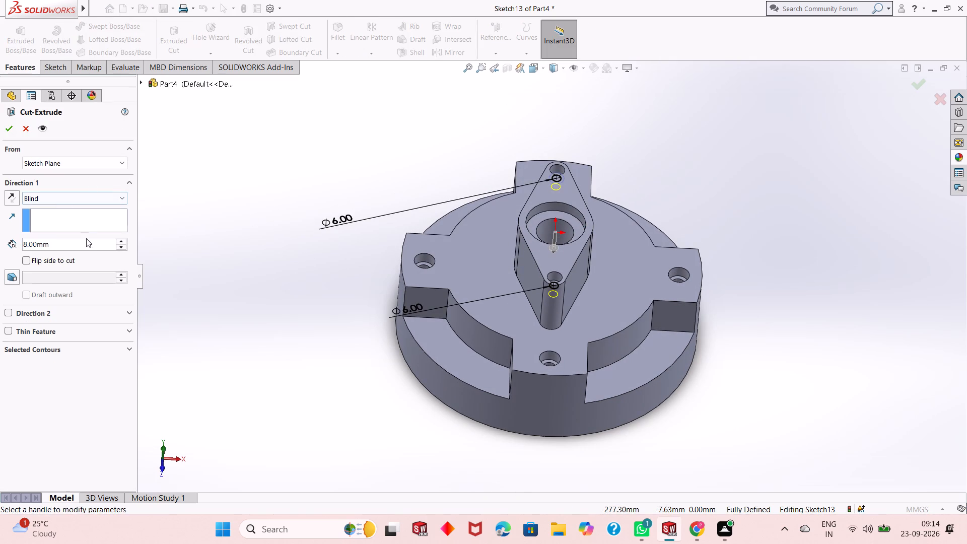
double_click(83, 243)
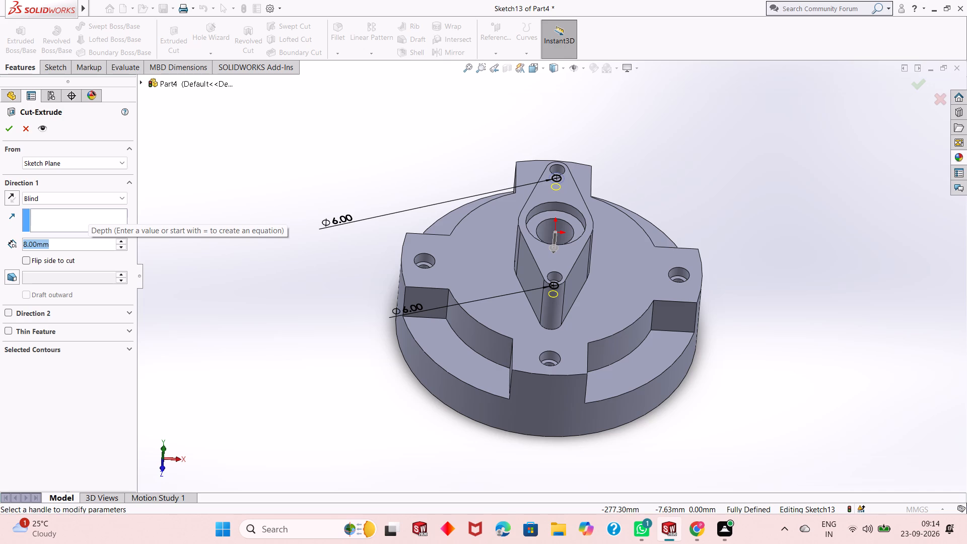
text(23.8)
key(Return)
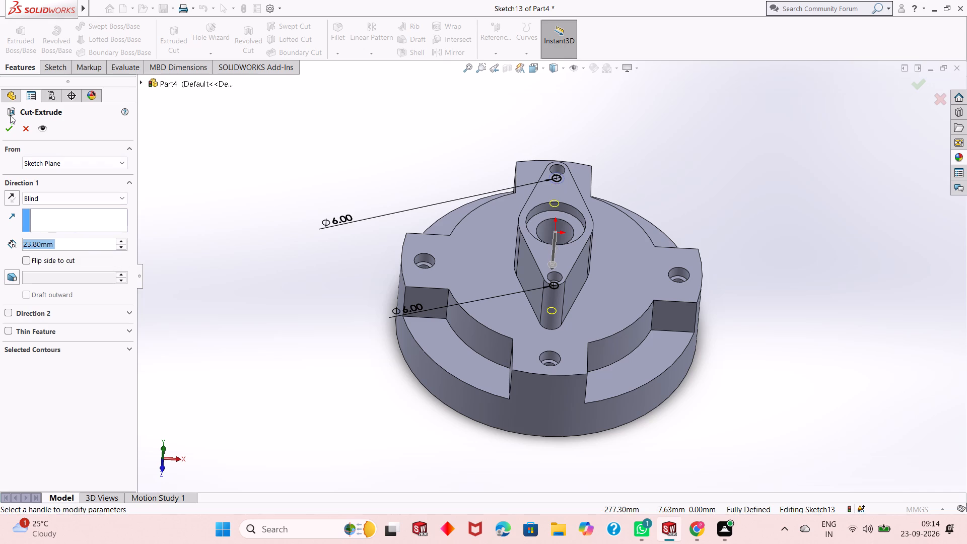
click(9, 123)
click(249, 194)
Change the whole part's appearance to bright red from the standard colour palette, after trying pink and dark red shades.
middle_drag(382, 302, 386, 251)
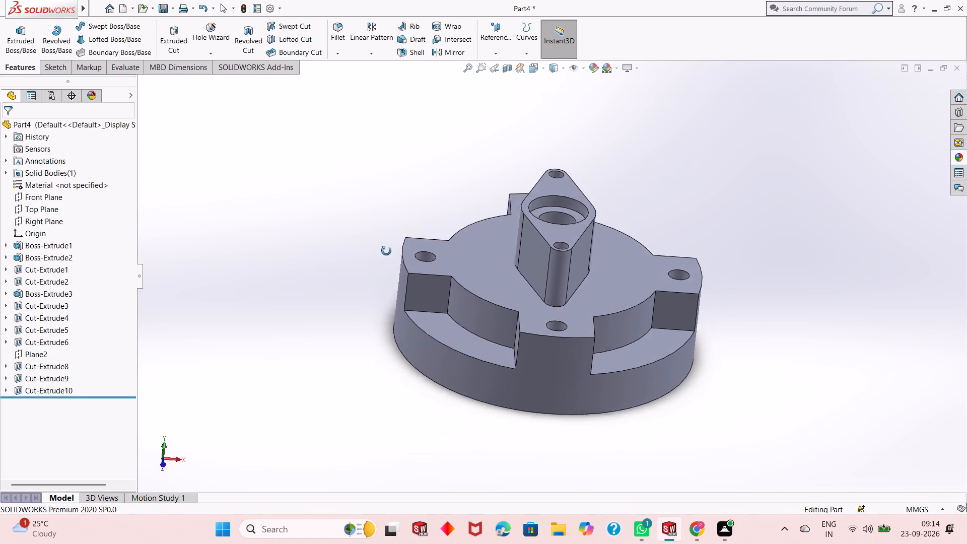
middle_drag(386, 251, 329, 279)
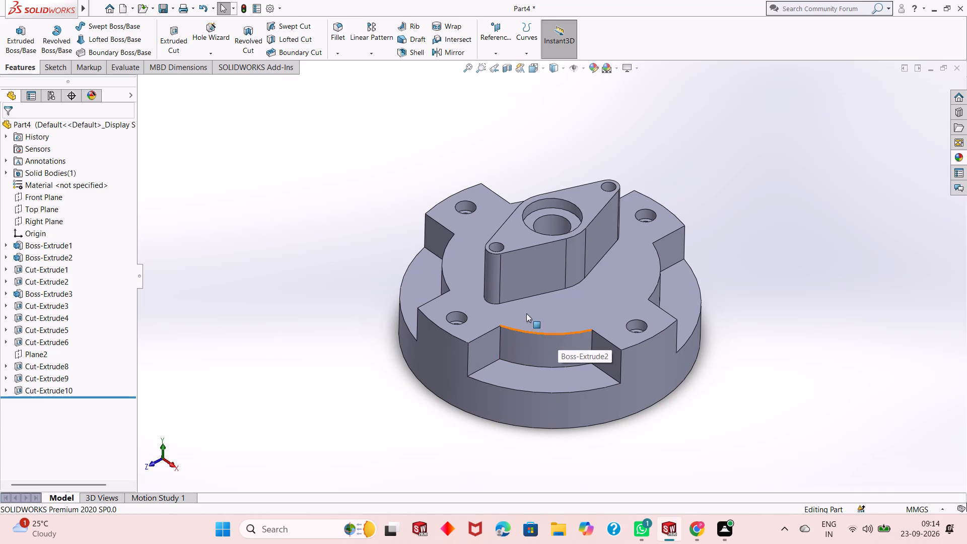
click(595, 70)
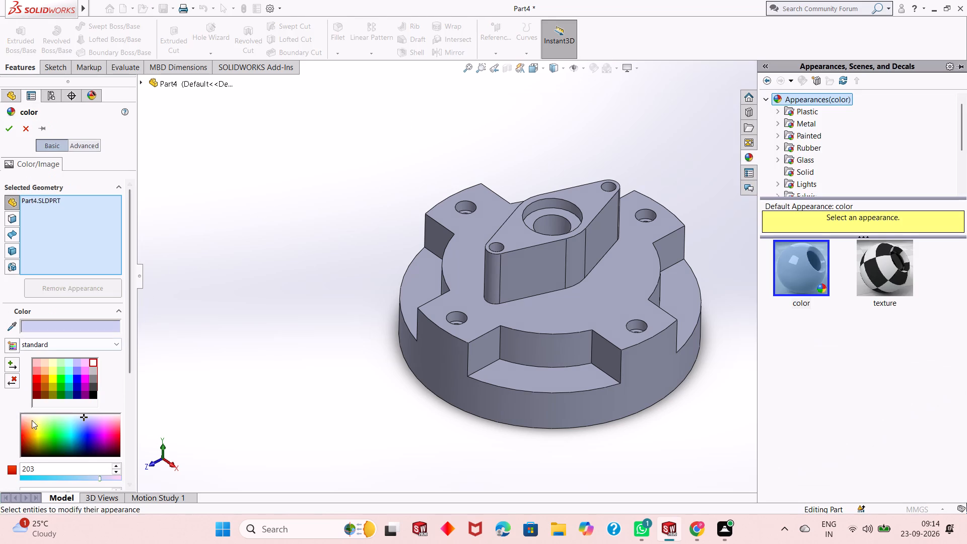
click(115, 436)
click(115, 434)
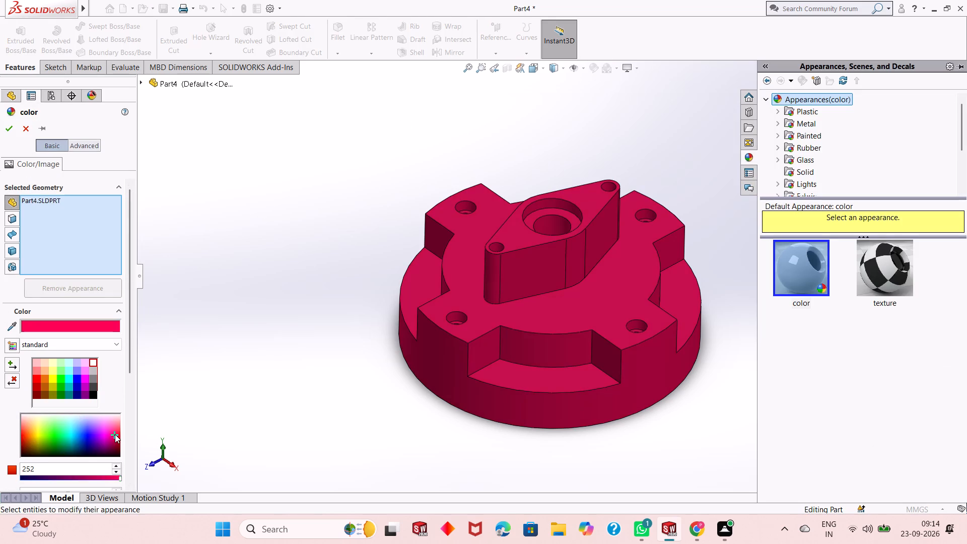
click(115, 445)
click(116, 428)
click(109, 430)
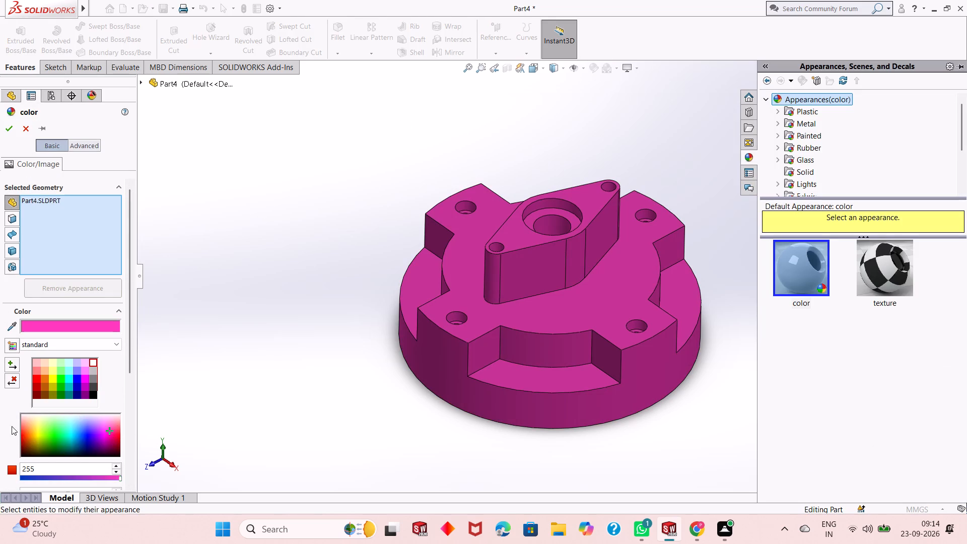
click(29, 431)
click(25, 437)
click(24, 441)
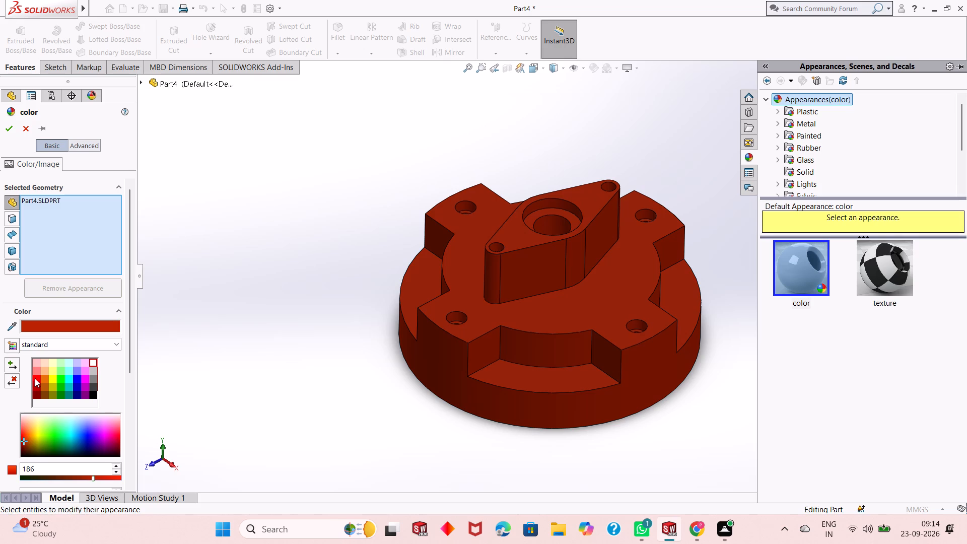
click(35, 378)
click(35, 384)
click(36, 363)
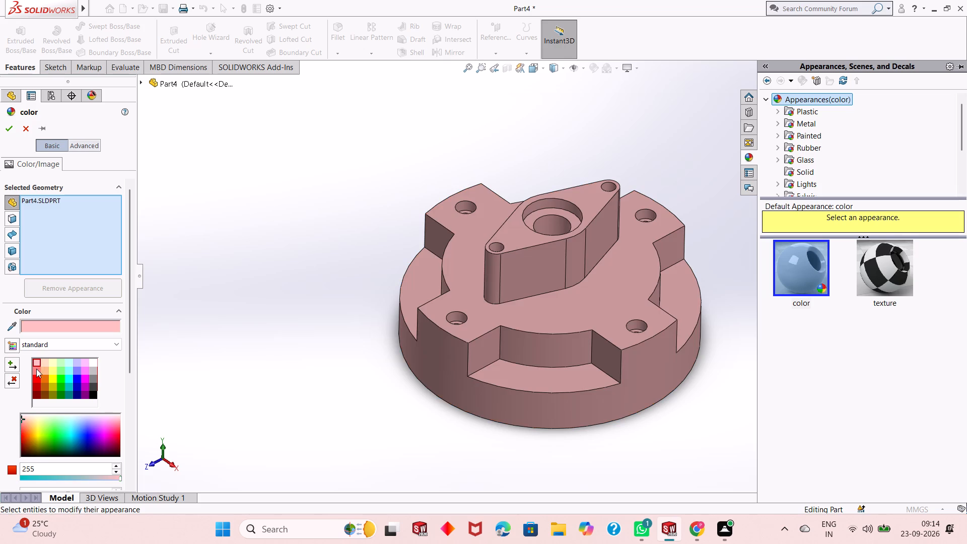
click(36, 369)
click(35, 378)
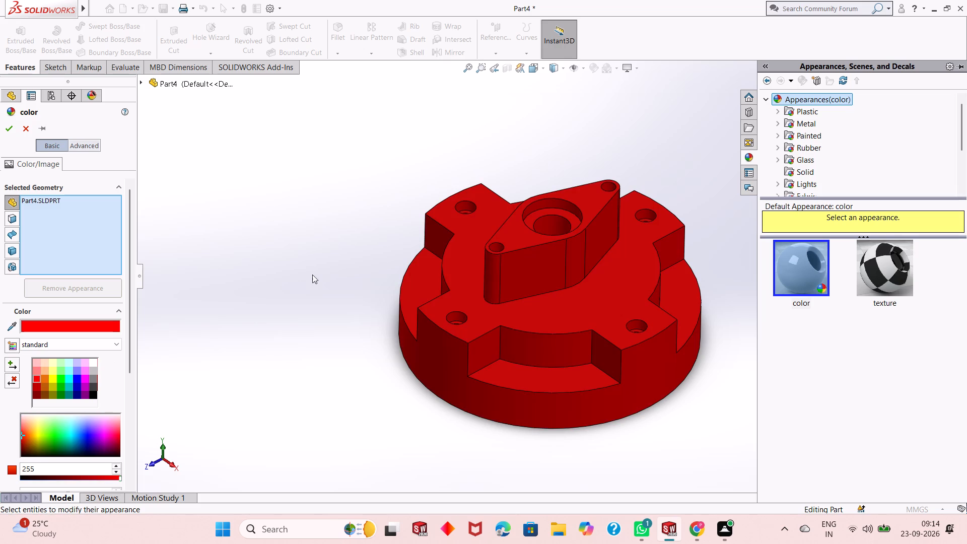
click(5, 128)
click(312, 213)
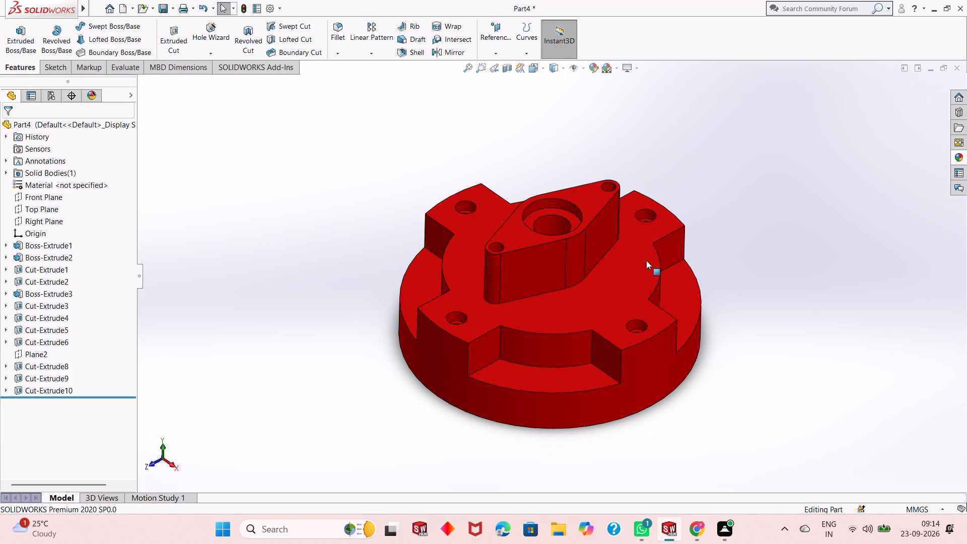
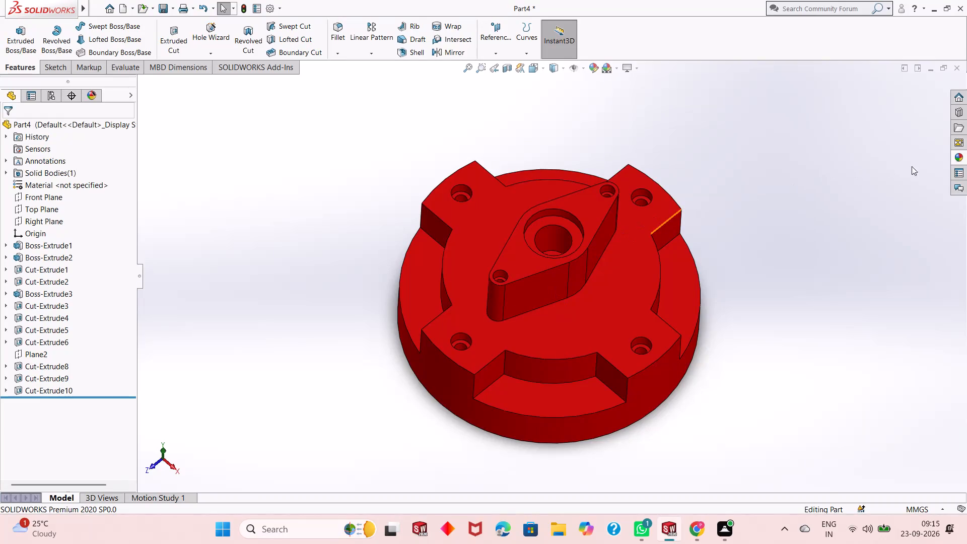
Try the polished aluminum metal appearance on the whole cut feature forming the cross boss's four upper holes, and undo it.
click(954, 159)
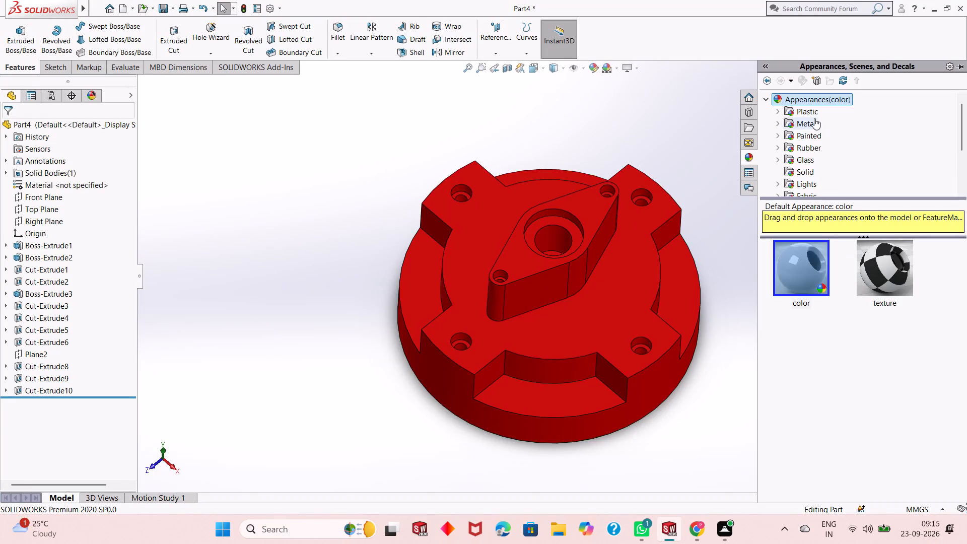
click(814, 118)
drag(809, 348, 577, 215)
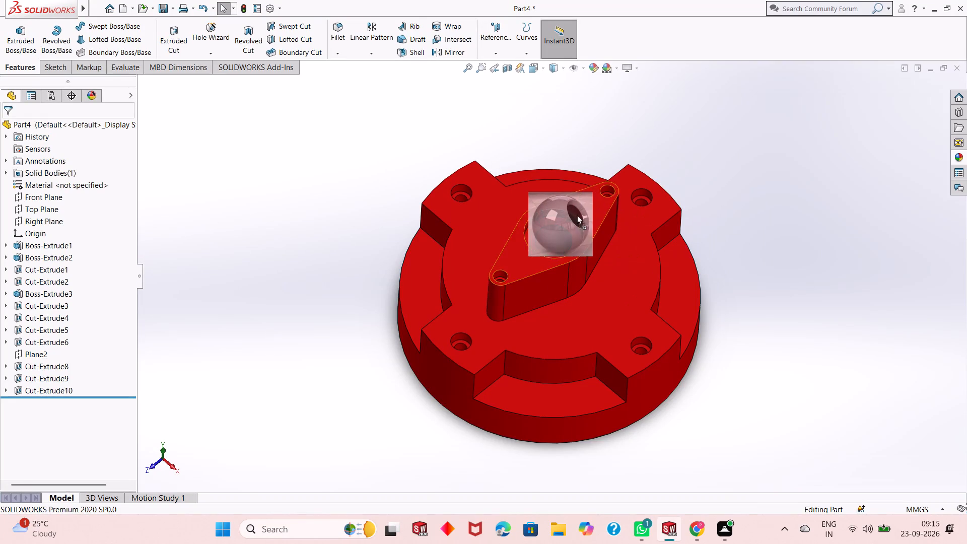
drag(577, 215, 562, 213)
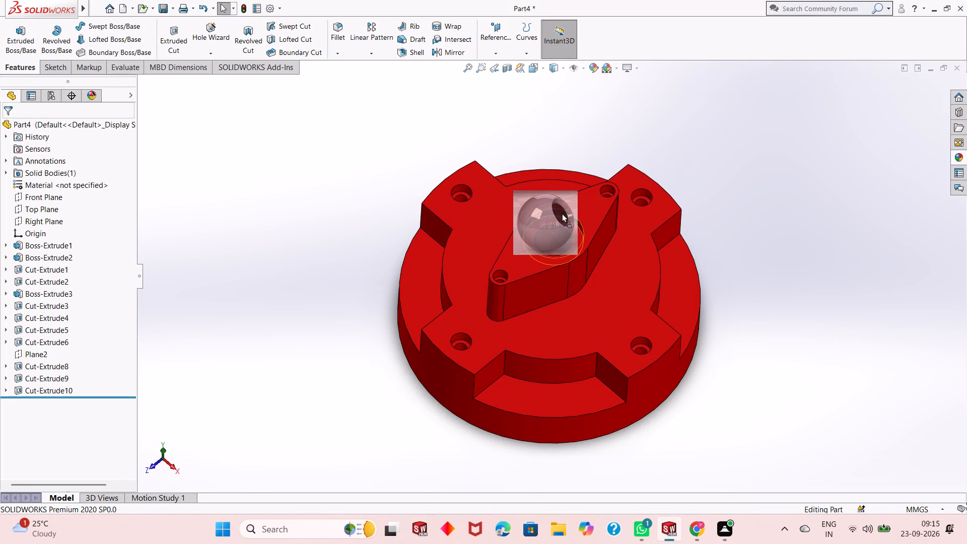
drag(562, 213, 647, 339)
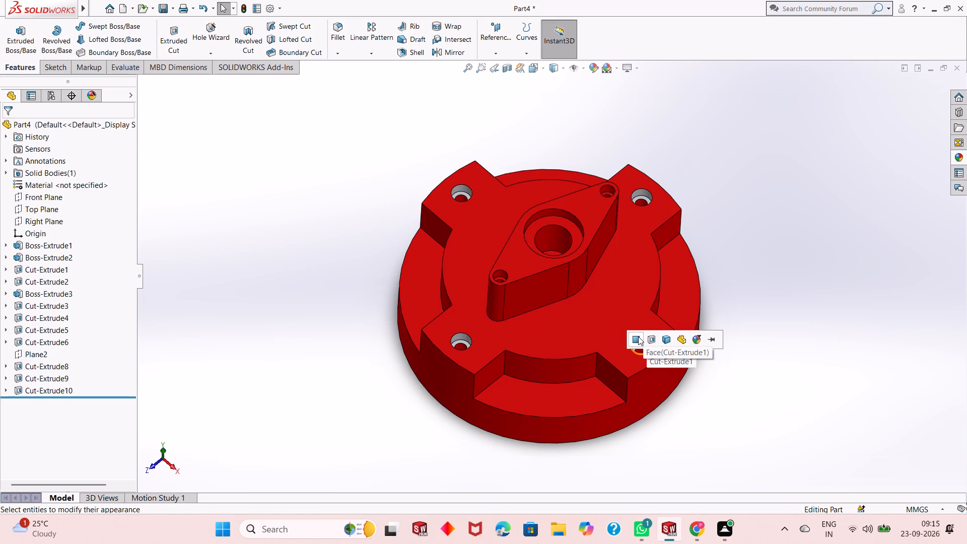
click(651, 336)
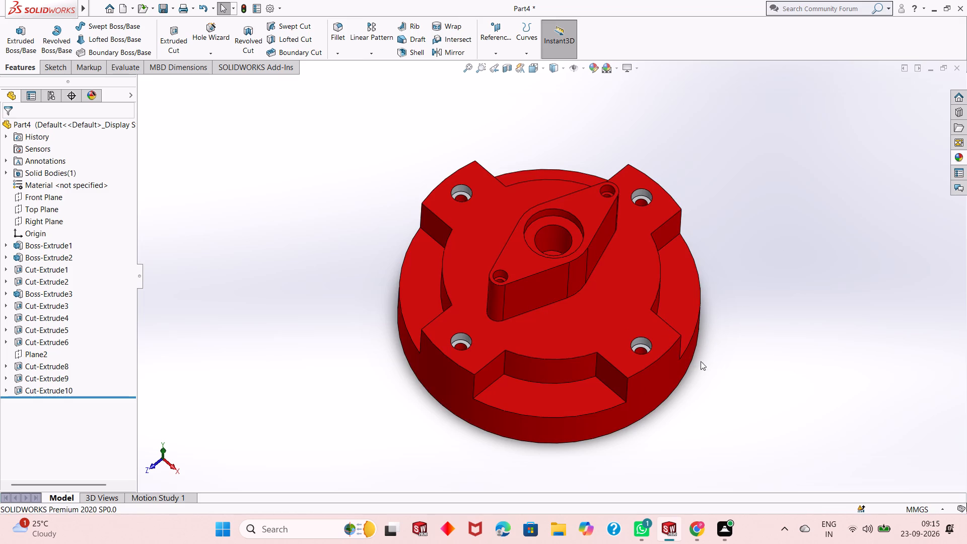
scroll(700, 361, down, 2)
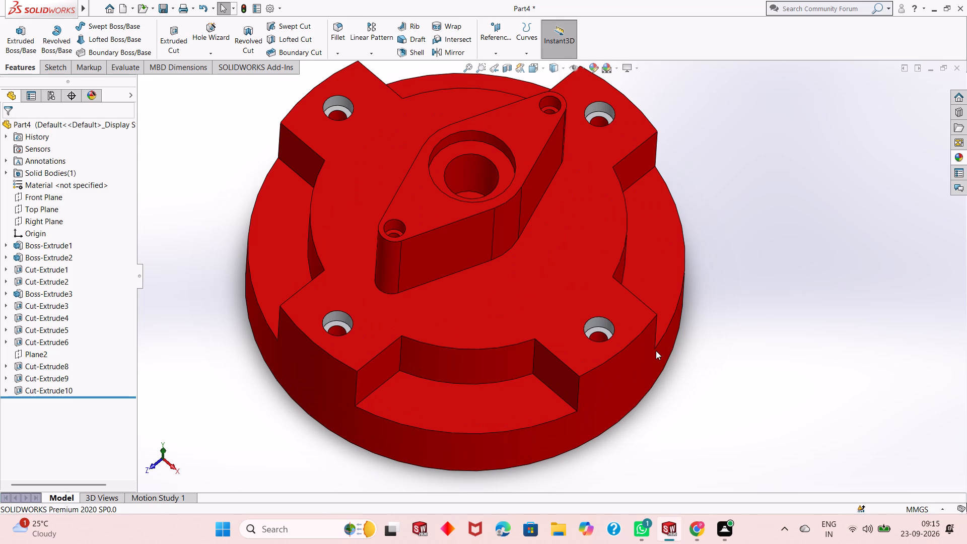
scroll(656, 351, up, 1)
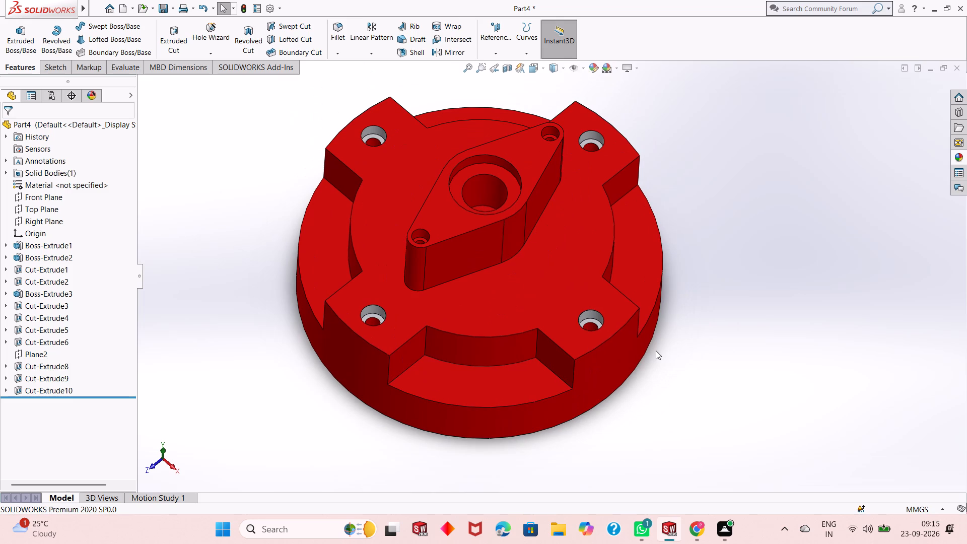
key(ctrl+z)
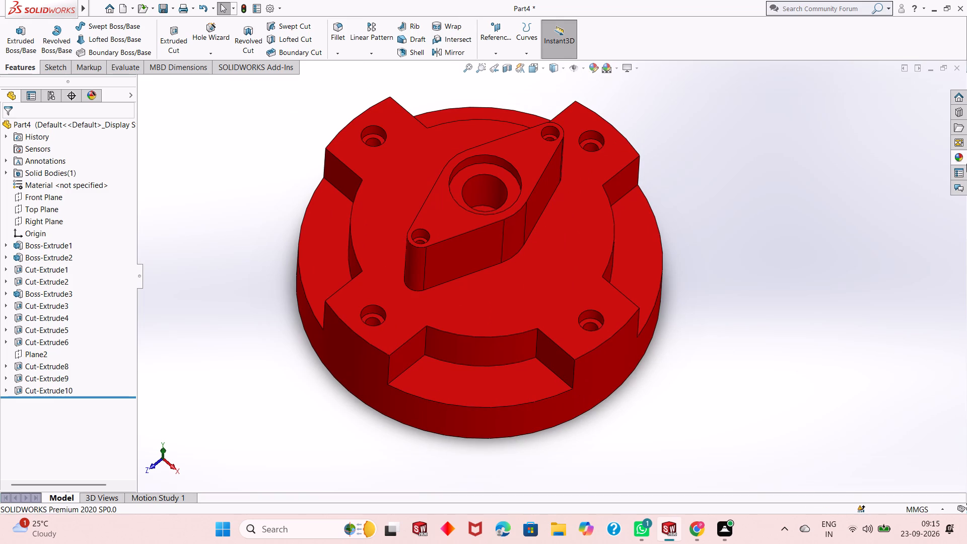
Apply polished aluminum to only the upper wall face of each of the cross boss's four stepped holes.
click(961, 158)
drag(817, 350, 623, 316)
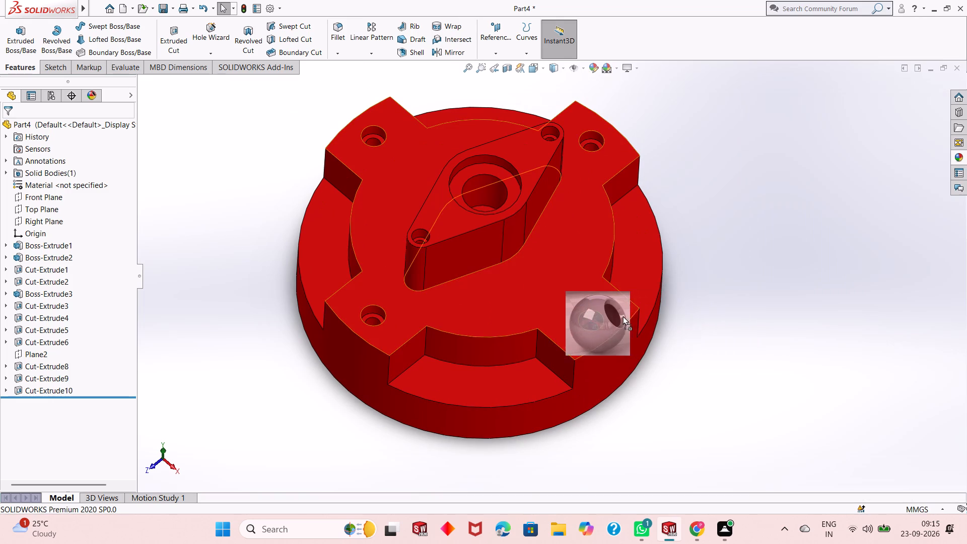
drag(623, 316, 591, 316)
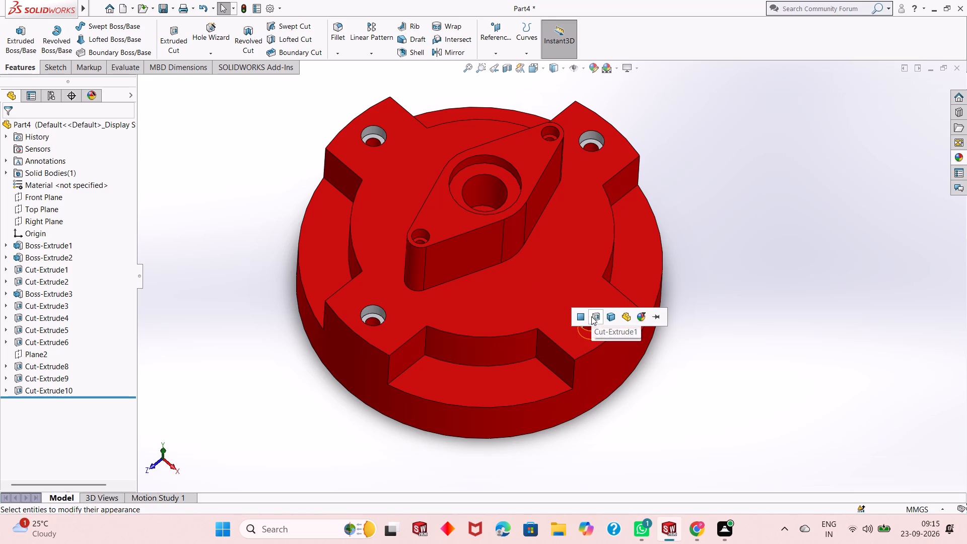
click(582, 320)
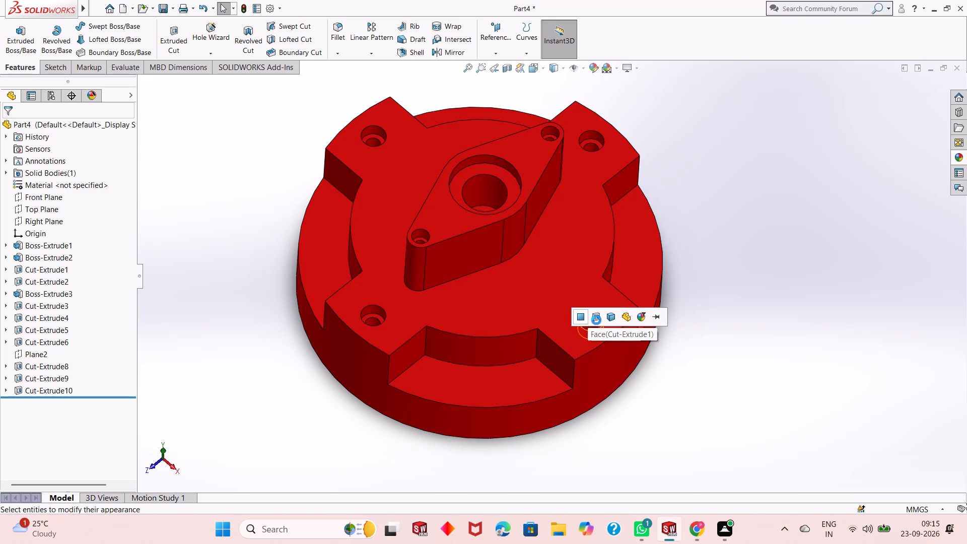
click(957, 156)
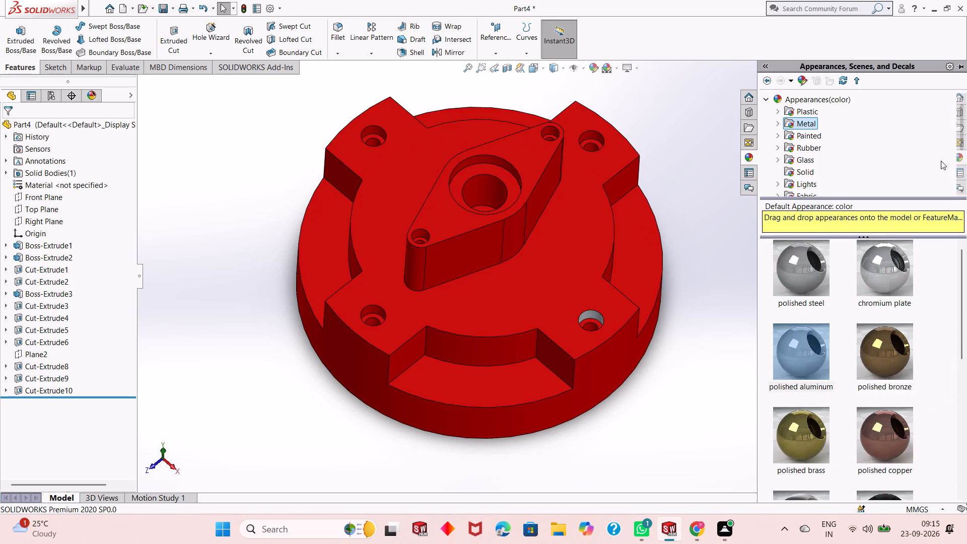
drag(804, 345, 667, 330)
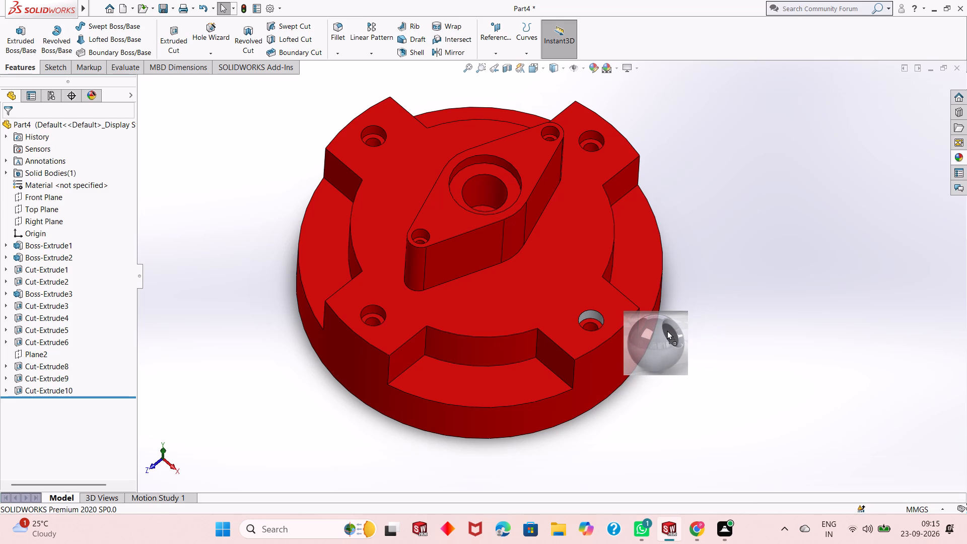
drag(667, 330, 590, 133)
click(590, 133)
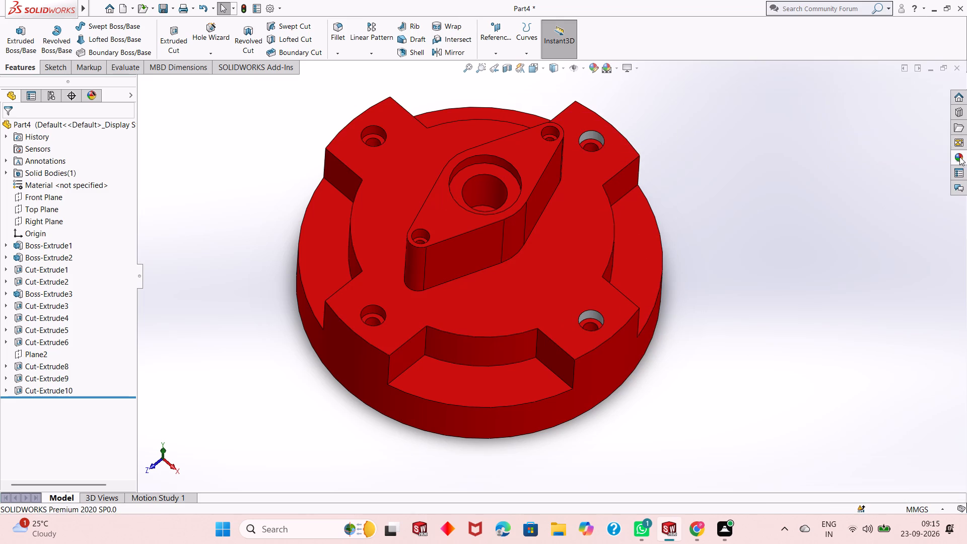
click(959, 157)
drag(801, 353, 347, 140)
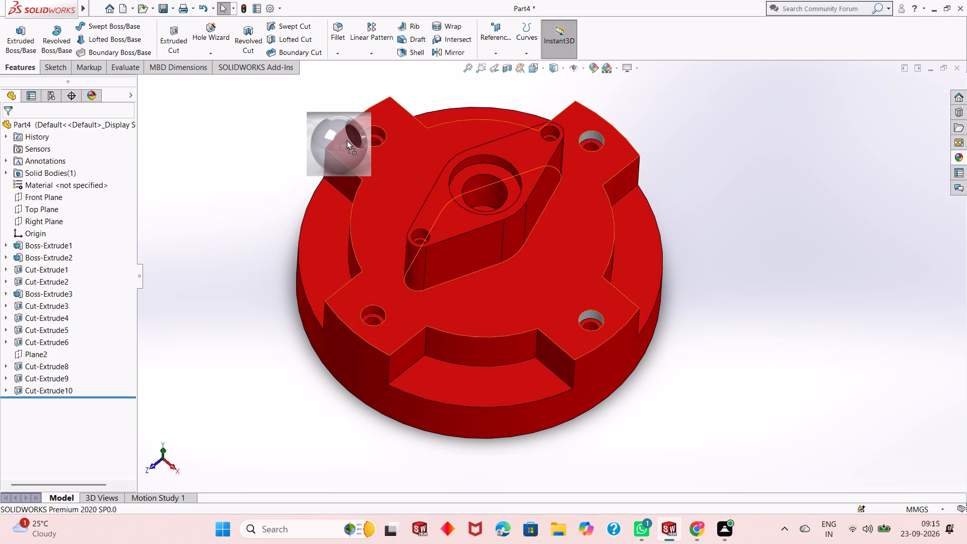
drag(347, 140, 371, 130)
click(371, 129)
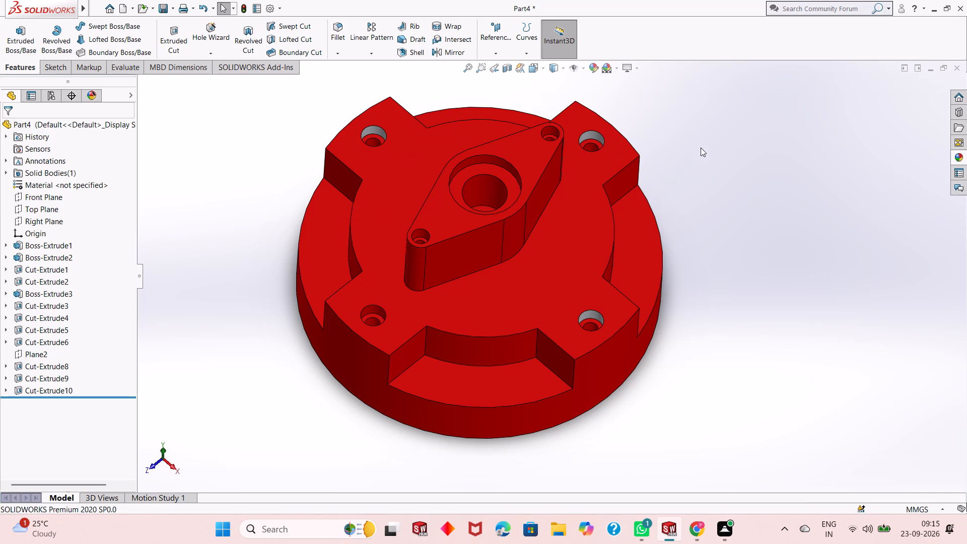
click(956, 158)
drag(815, 352, 660, 336)
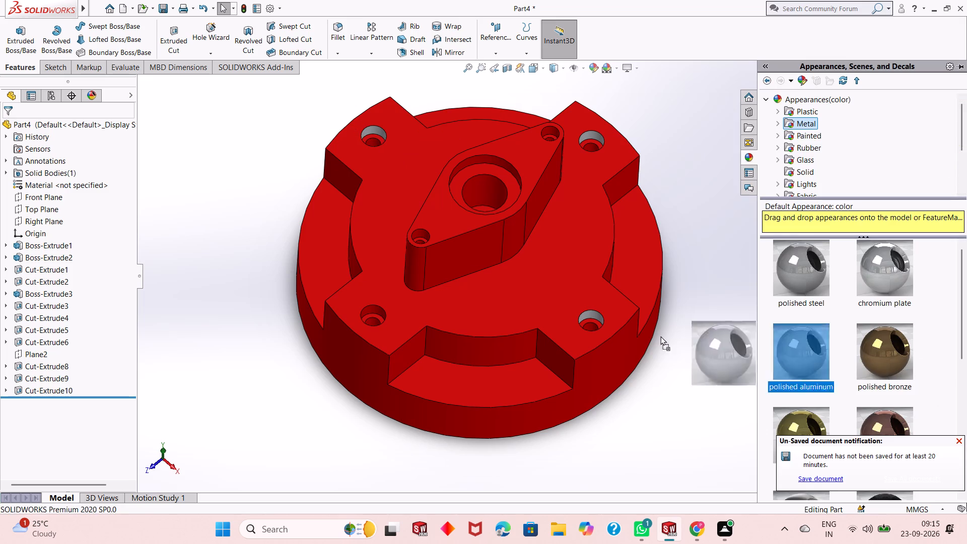
drag(660, 336, 375, 312)
click(375, 312)
Apply polished aluminum to the inner face of the smaller lower hole in each of the cross boss's four stepped holes.
middle_drag(482, 286, 482, 236)
middle_drag(475, 221, 484, 327)
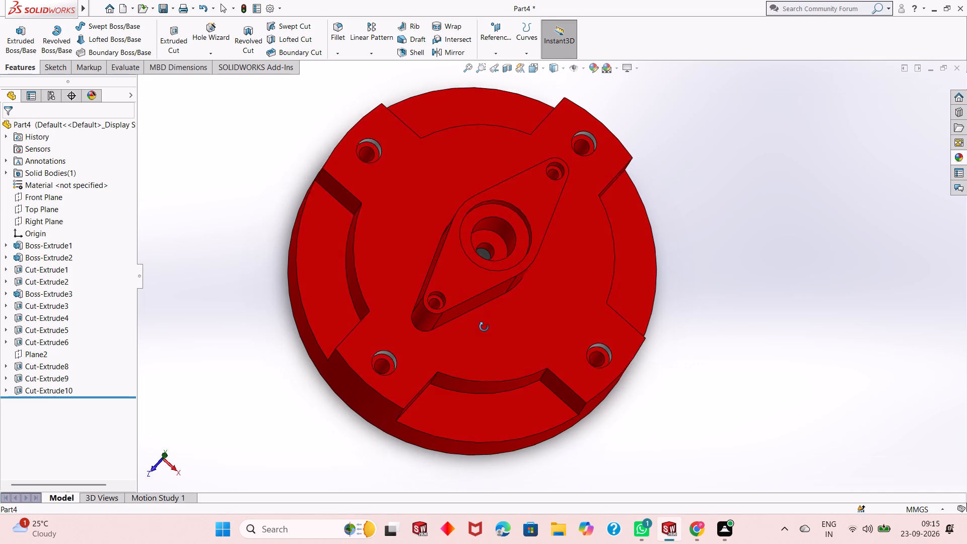
middle_drag(484, 327, 460, 336)
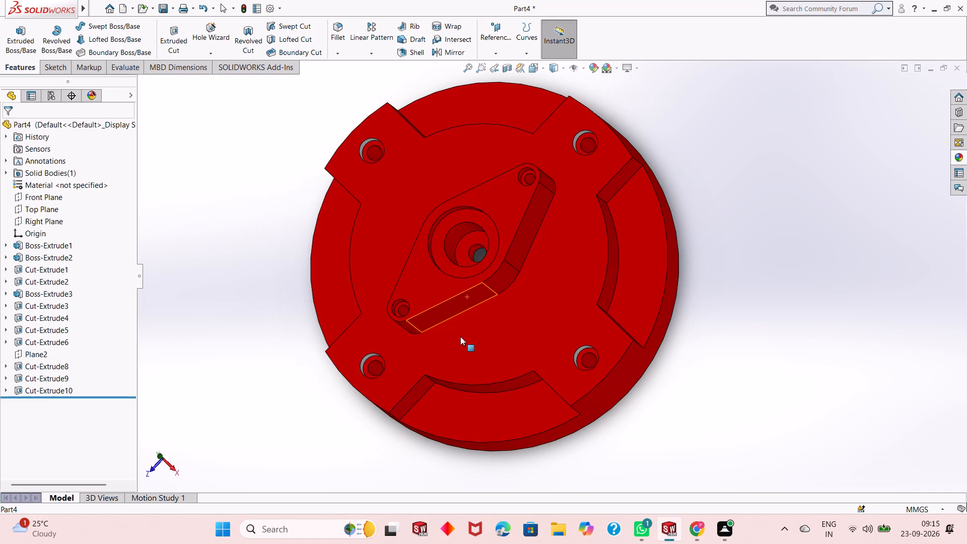
click(957, 153)
drag(802, 356, 601, 148)
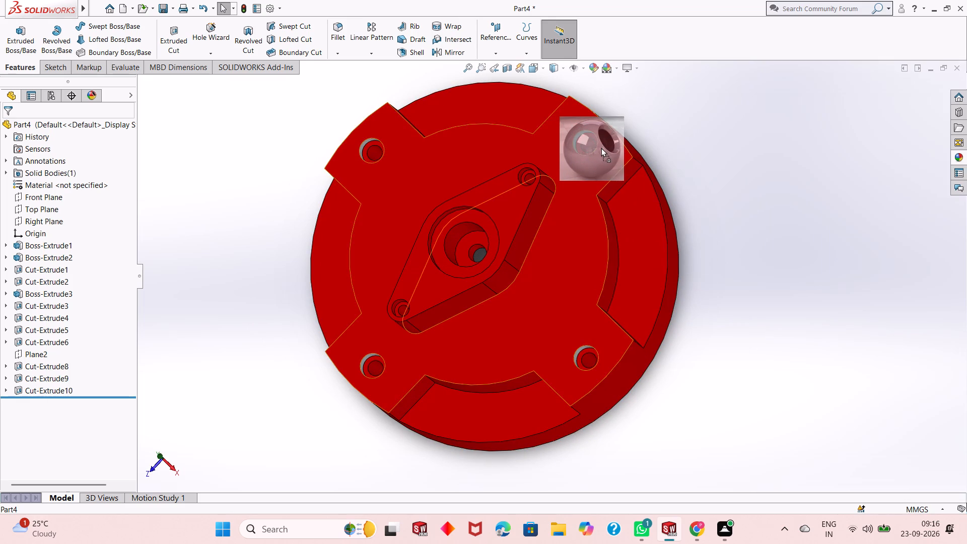
drag(601, 148, 591, 146)
click(591, 146)
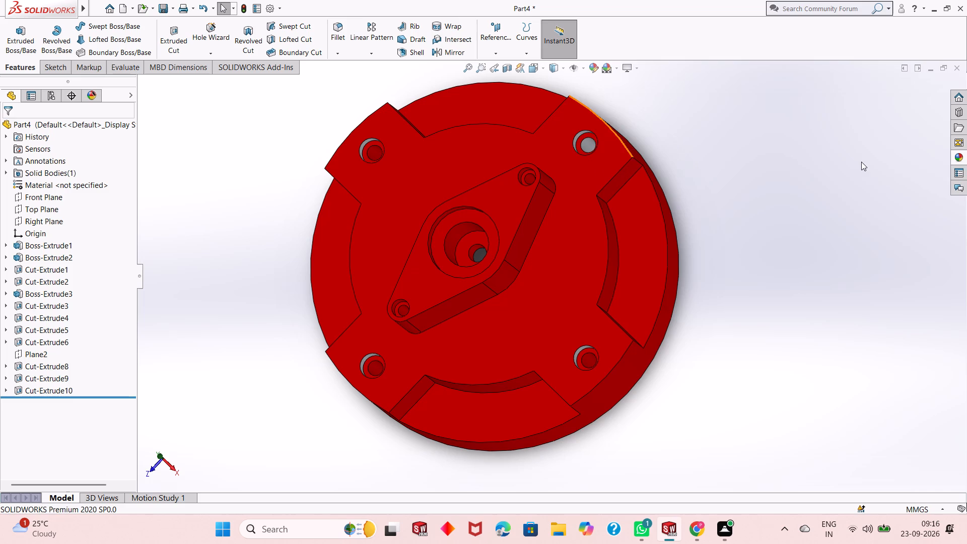
click(958, 160)
drag(811, 343, 699, 362)
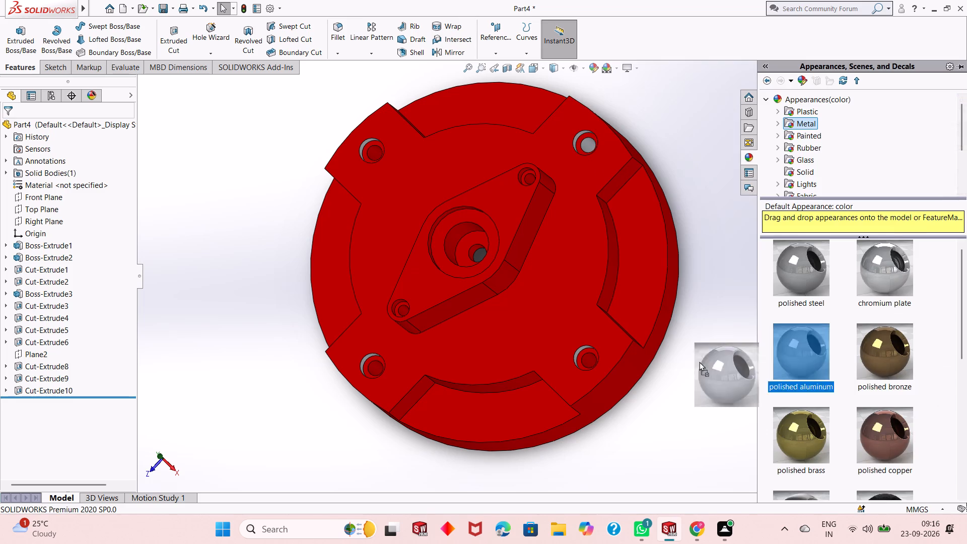
drag(699, 362, 588, 351)
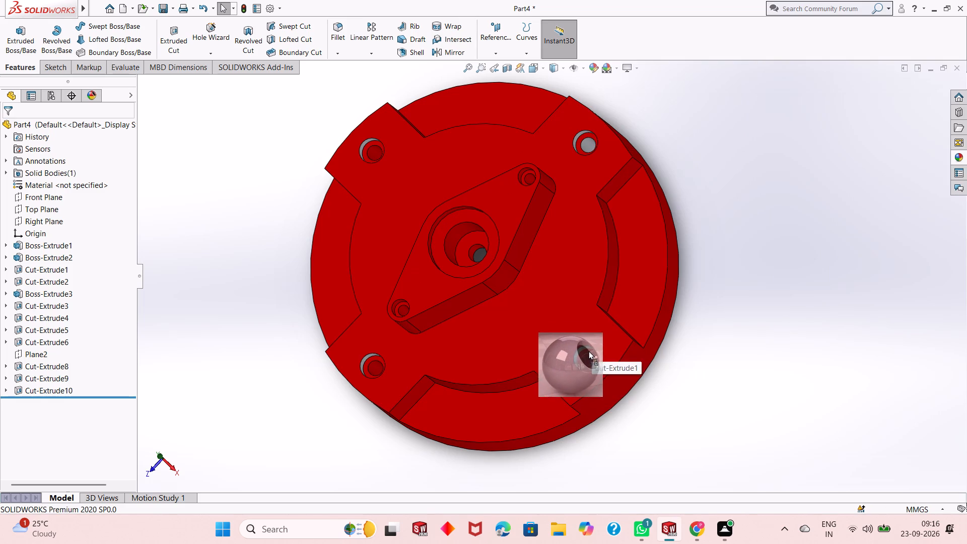
drag(588, 351, 585, 358)
click(584, 359)
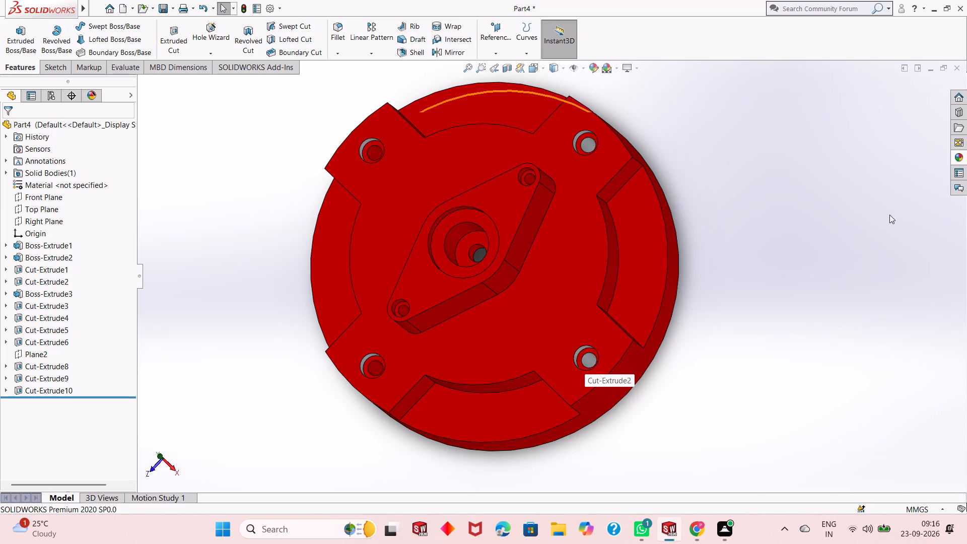
click(953, 158)
drag(803, 347, 374, 364)
click(373, 365)
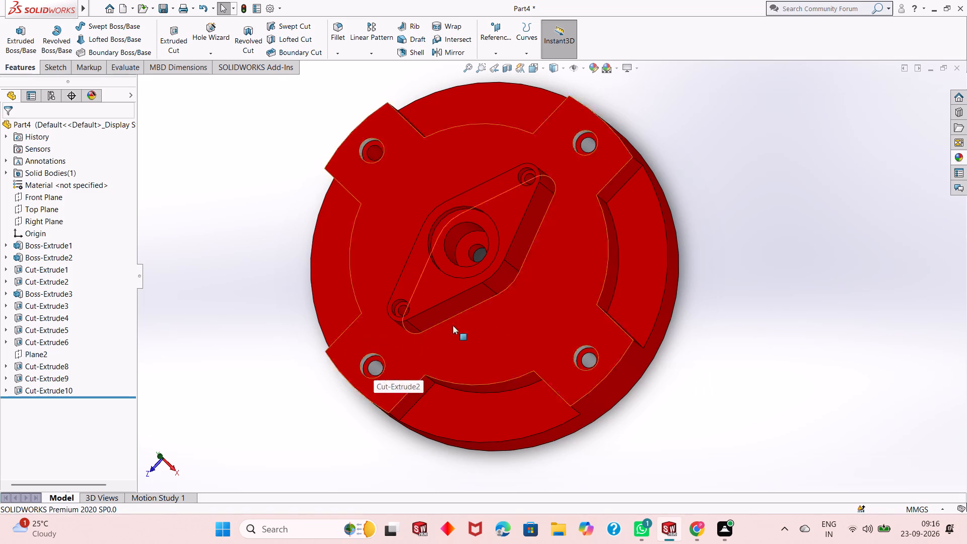
click(961, 155)
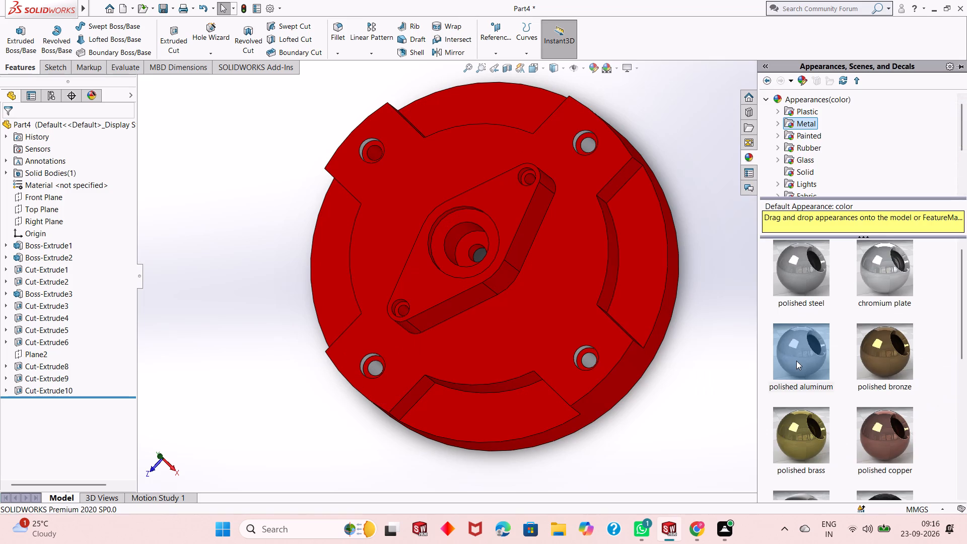
drag(796, 361, 374, 154)
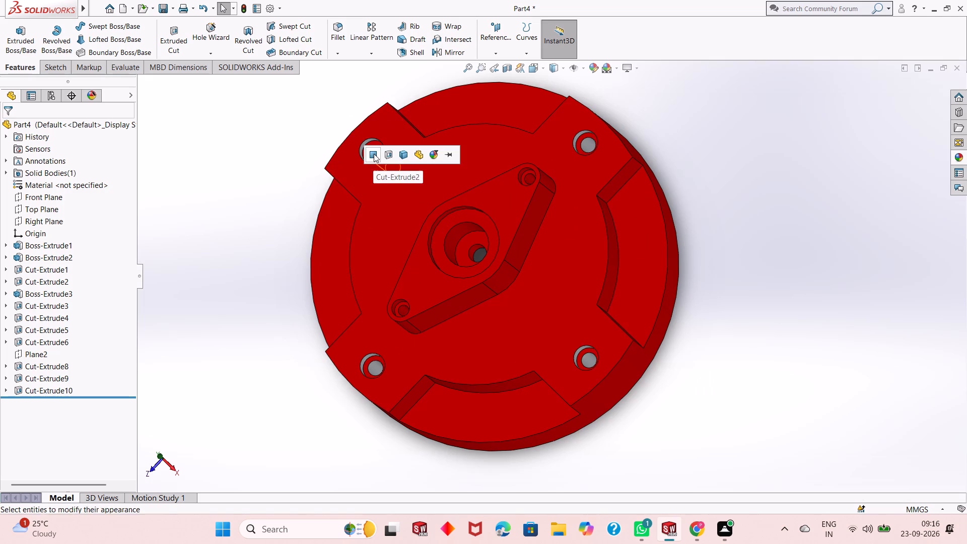
click(374, 154)
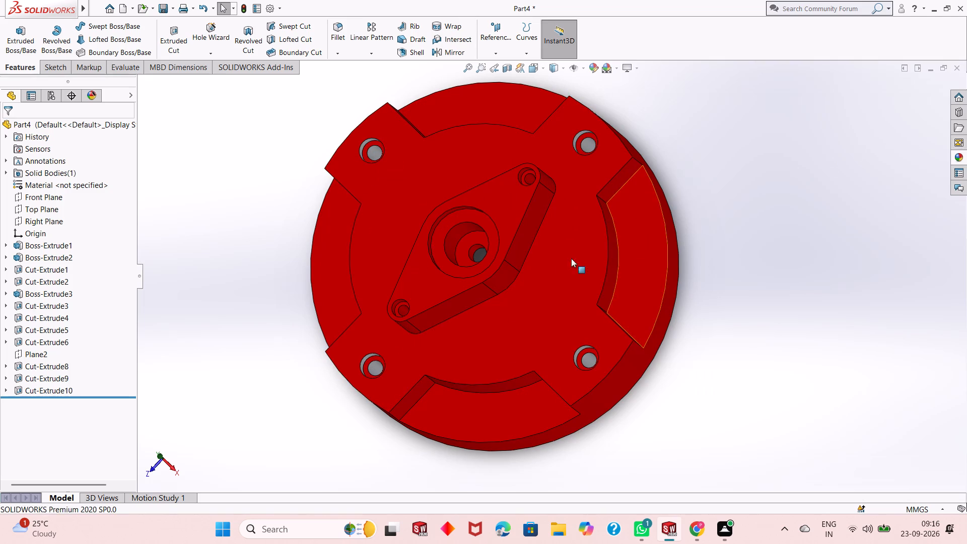
Apply polished aluminum to the upper wall faces of the two end holes in the diamond boss.
middle_drag(517, 287, 527, 249)
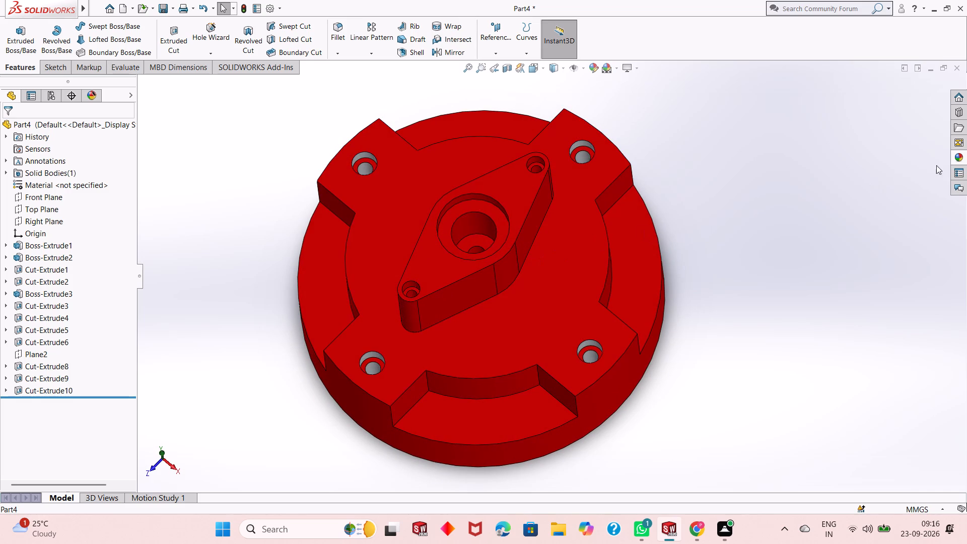
click(958, 158)
drag(804, 356, 454, 271)
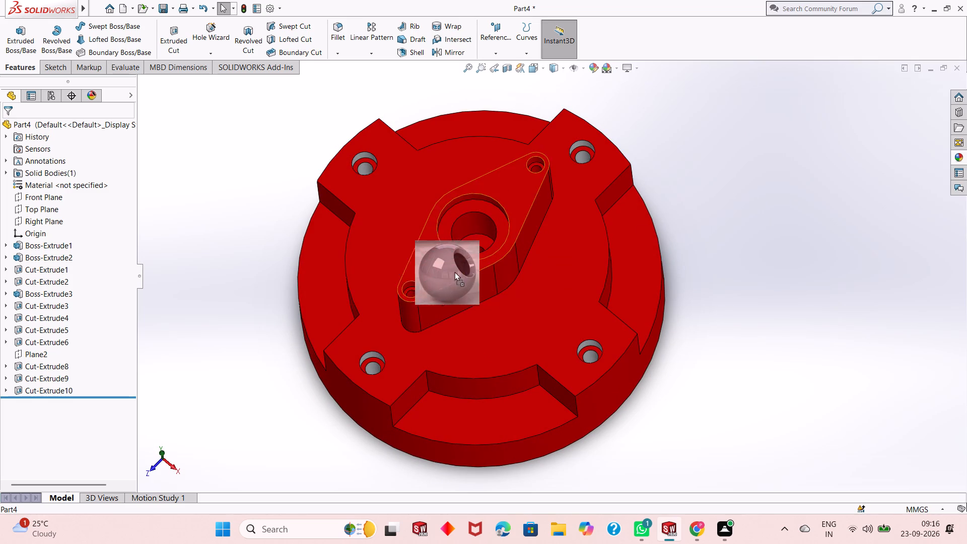
drag(454, 271, 412, 283)
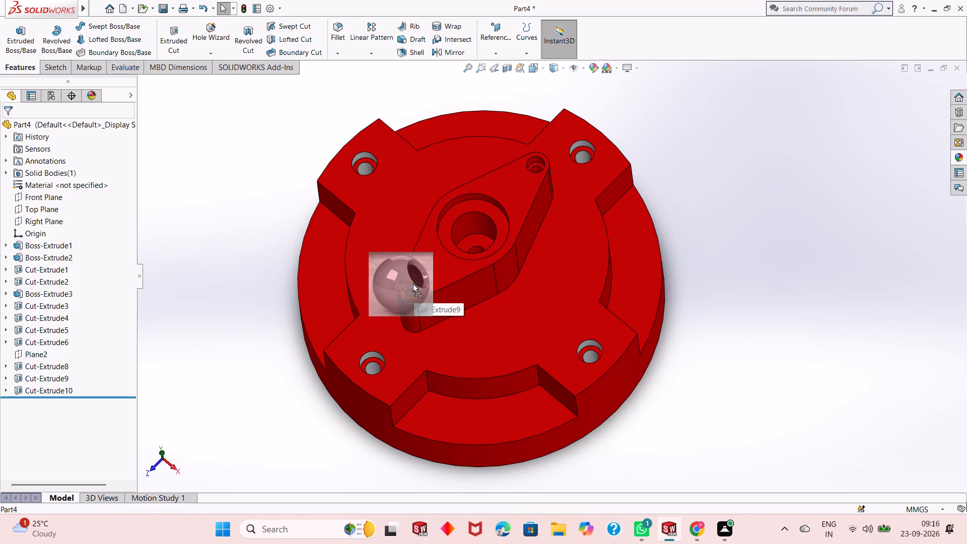
drag(412, 283, 411, 283)
click(411, 283)
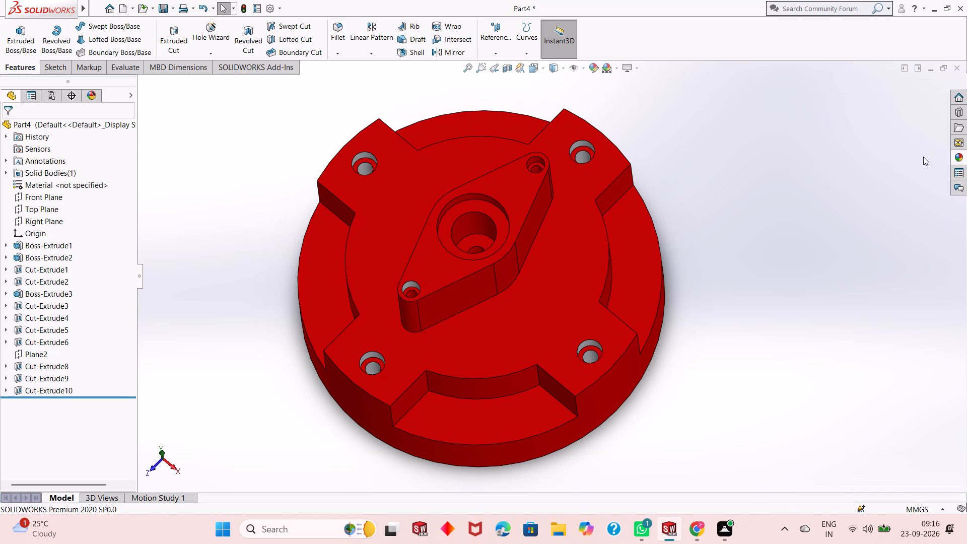
click(952, 158)
drag(799, 356, 625, 190)
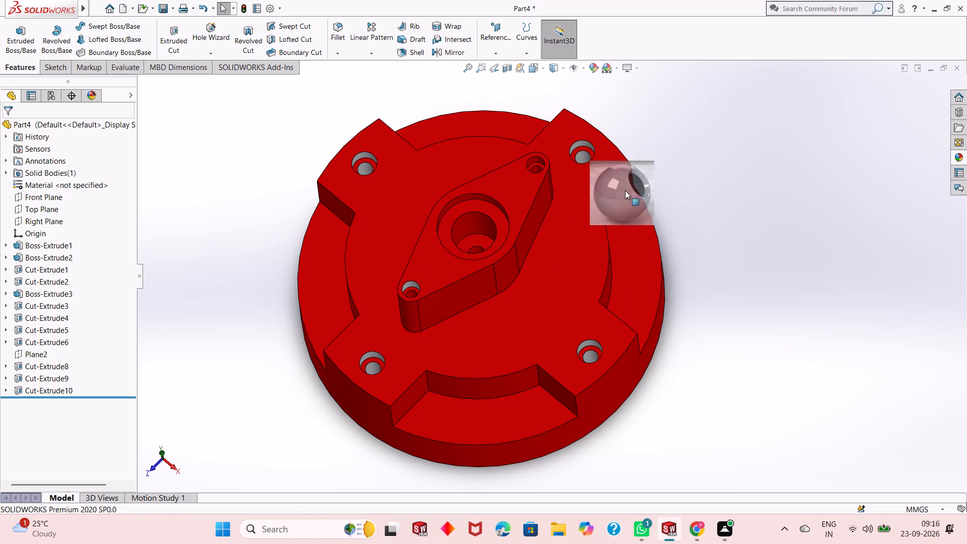
drag(625, 190, 533, 160)
click(531, 159)
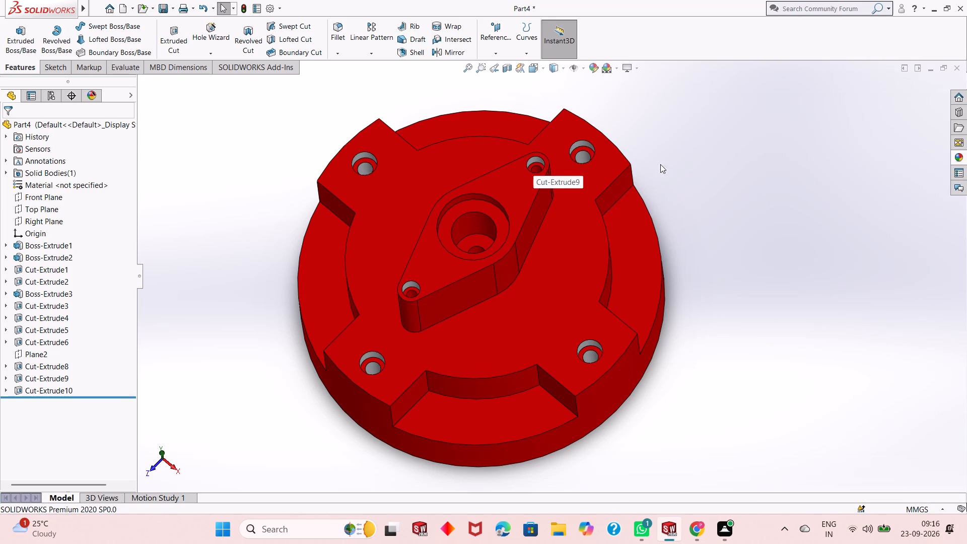
Apply polished aluminum to the inner face of the smaller lower hole in each of the diamond boss's two end holes.
click(952, 156)
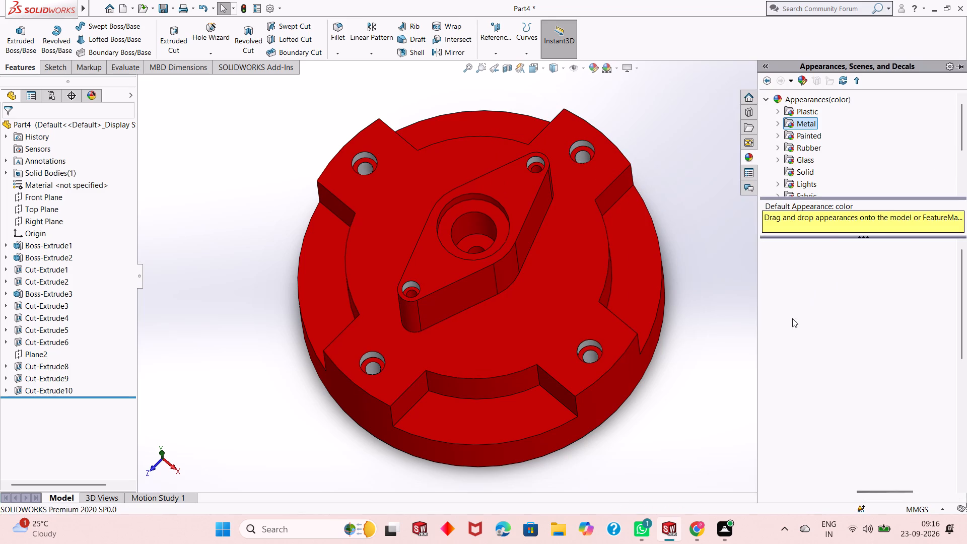
drag(792, 354, 408, 291)
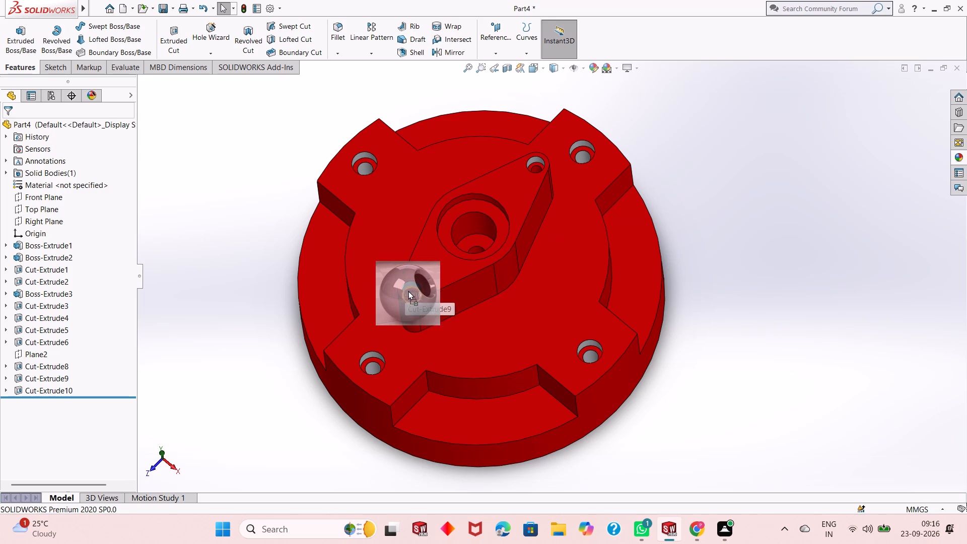
drag(408, 291, 412, 294)
click(411, 294)
middle_drag(449, 267, 449, 283)
click(960, 162)
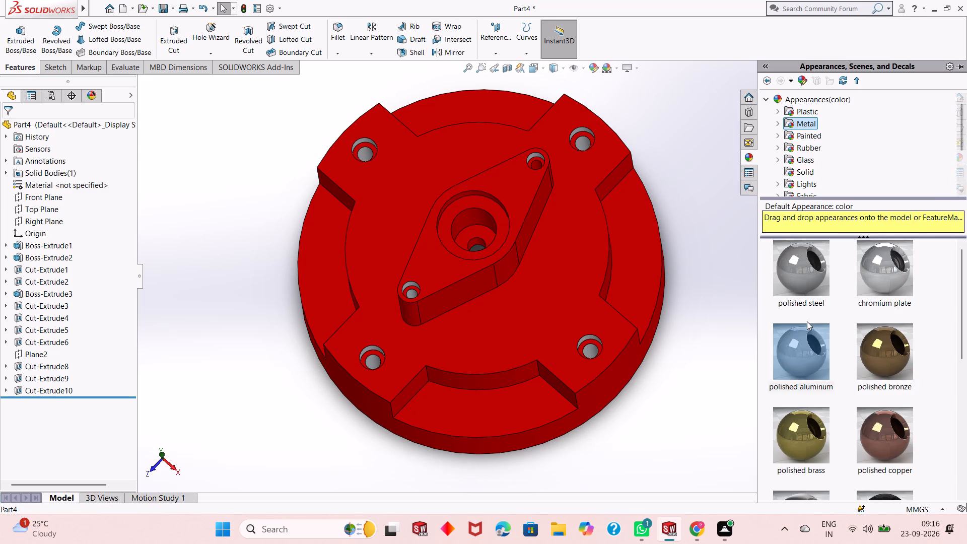
drag(805, 357, 539, 162)
click(539, 162)
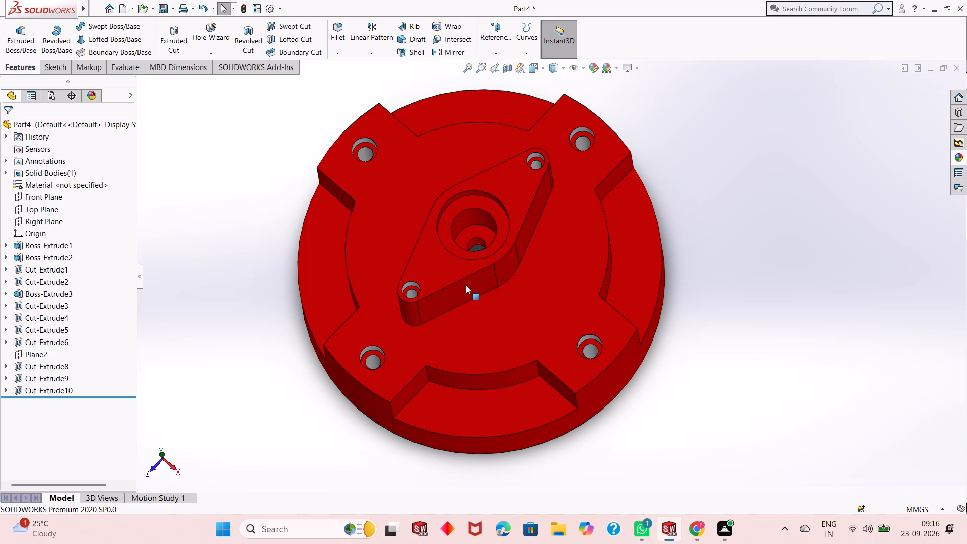
Apply polished aluminum to the wall faces of the central bore's wide upper recess and the narrower bore below it.
middle_drag(466, 285, 470, 245)
scroll(470, 245, down, 1)
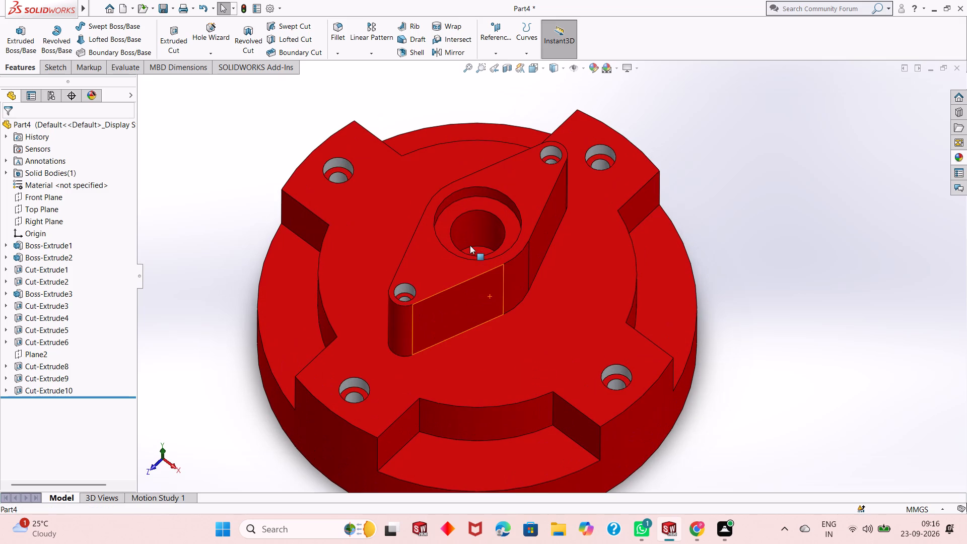
click(961, 160)
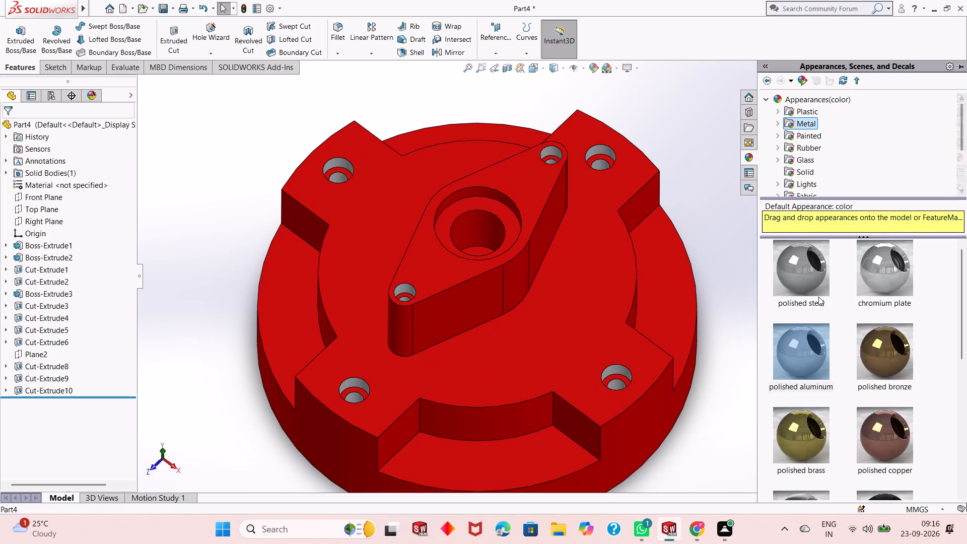
drag(801, 354, 471, 193)
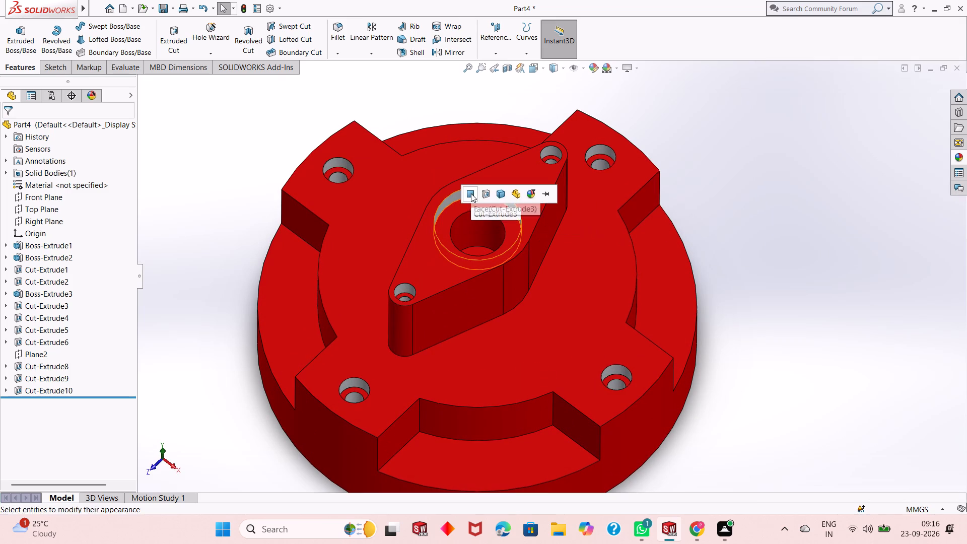
click(471, 193)
click(960, 155)
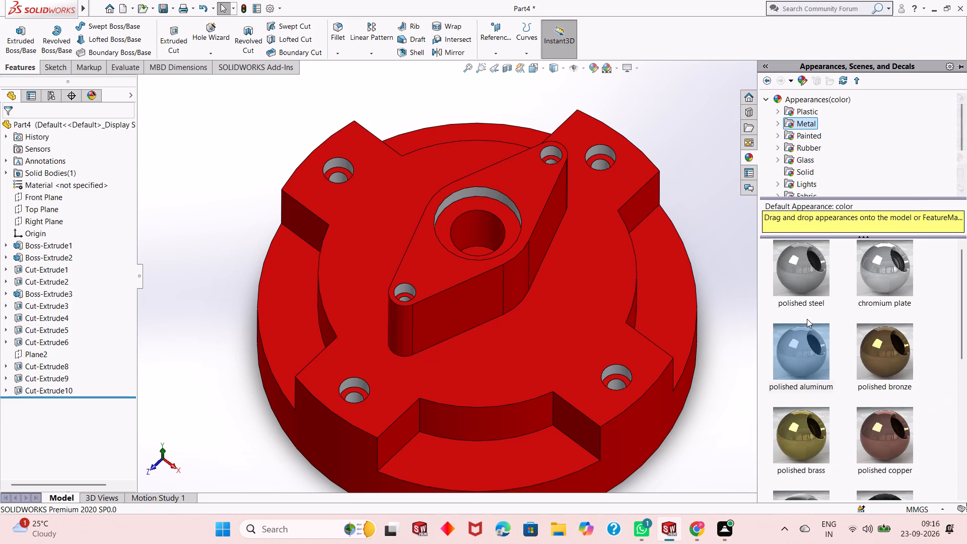
drag(807, 349, 478, 223)
click(478, 223)
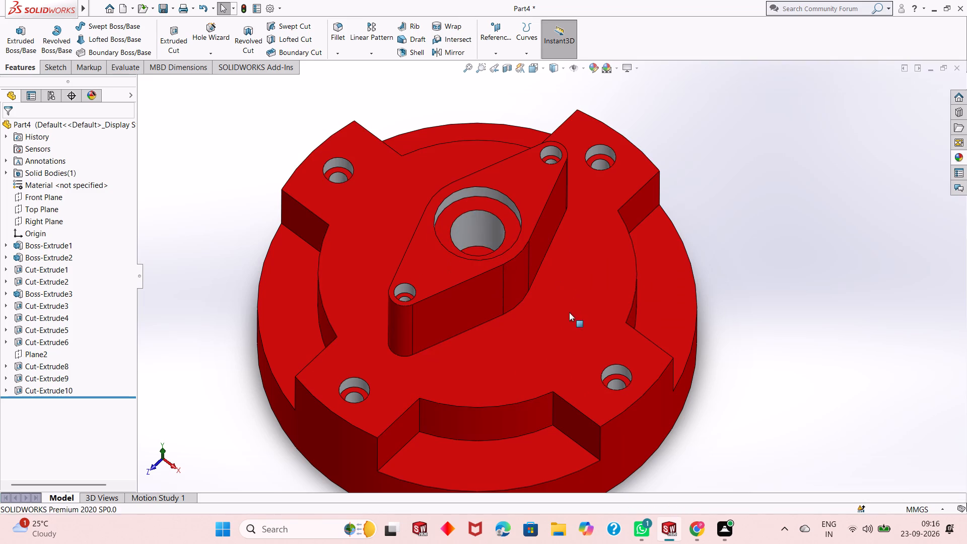
Examine the coloured part and its polished aluminum hole faces from several angles.
middle_drag(569, 313, 574, 269)
scroll(574, 268, up, 3)
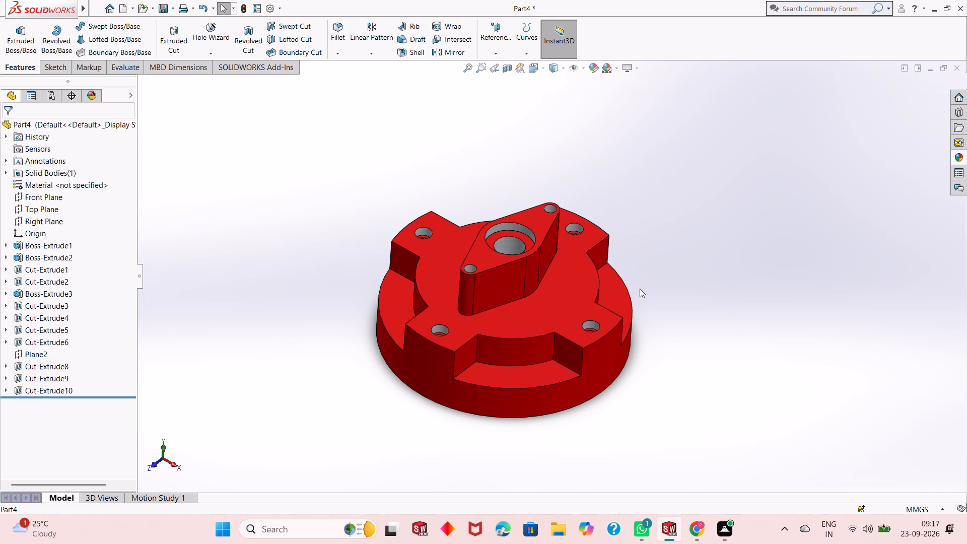
scroll(567, 263, down, 1)
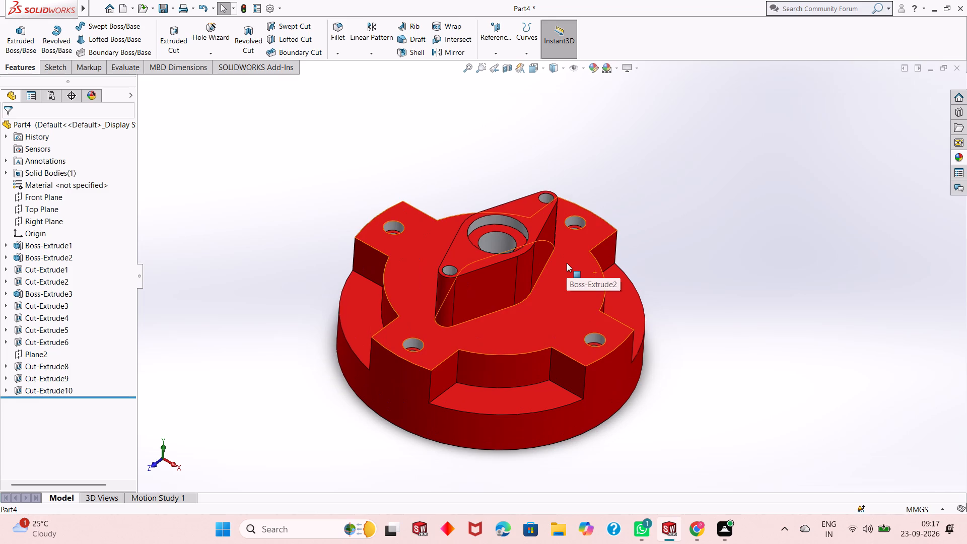
scroll(419, 315, up, 1)
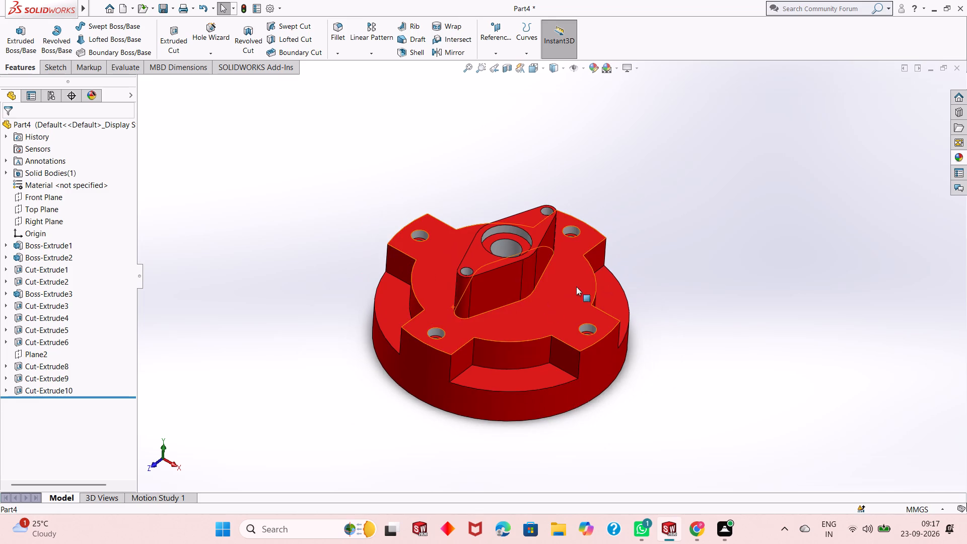
middle_drag(582, 281, 604, 255)
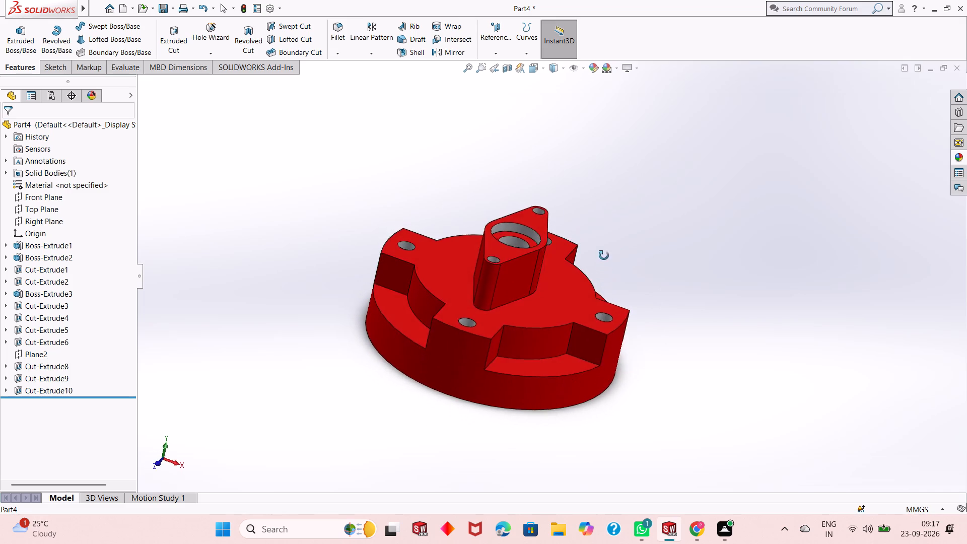
middle_drag(604, 255, 575, 317)
key(Escape)
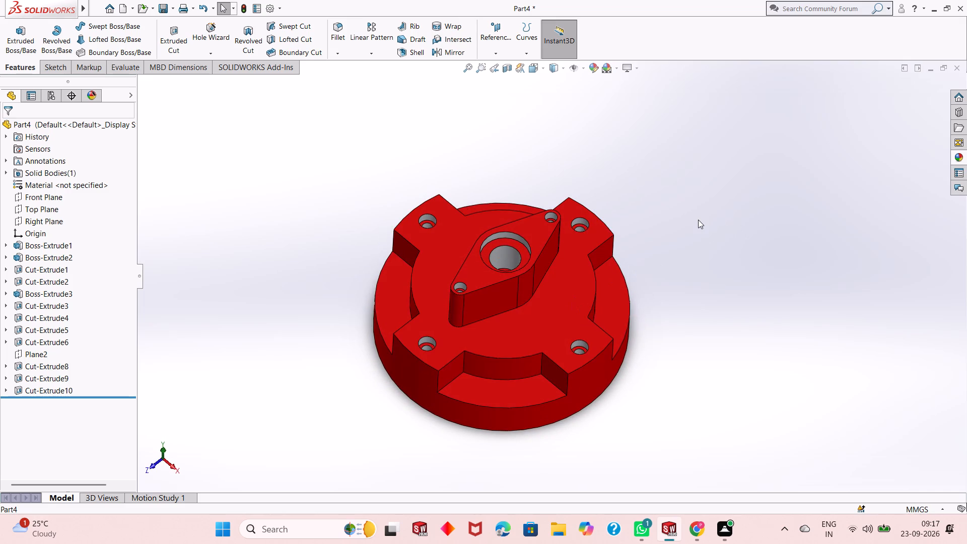
Save the part in isometric view as "Flanged bearing housing with vertical support boss" in the Downloads folder.
key(ctrl+7)
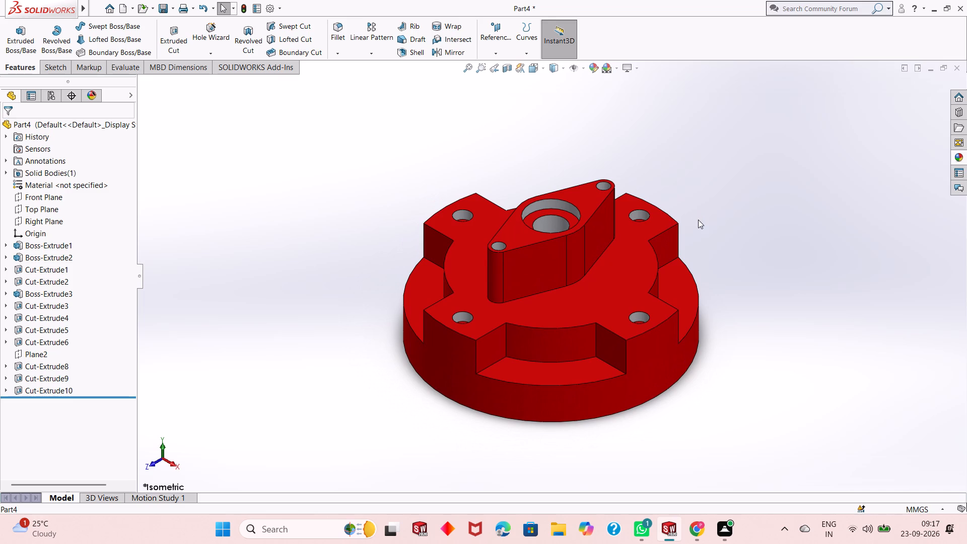
key(ctrl+s)
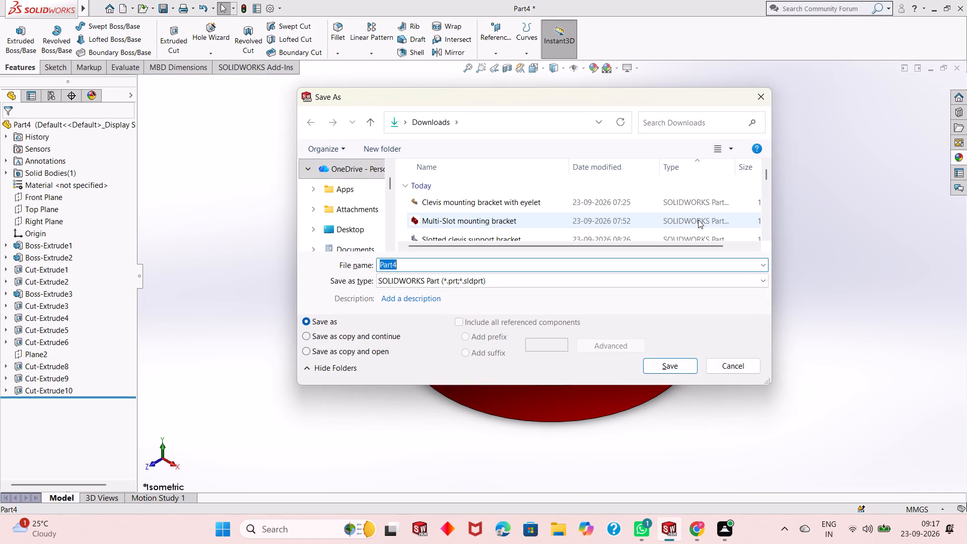
text(Flanged)
key(space)
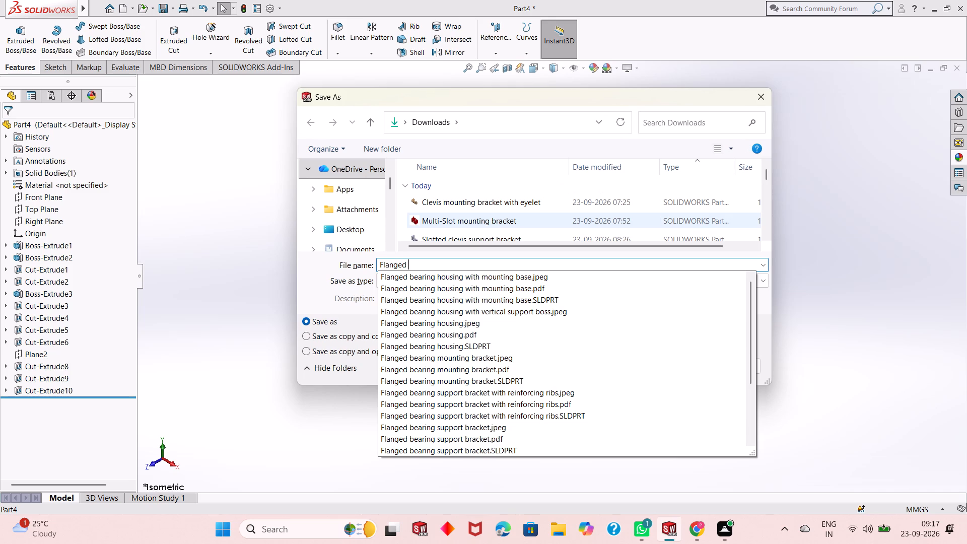
text(bearing)
key(space)
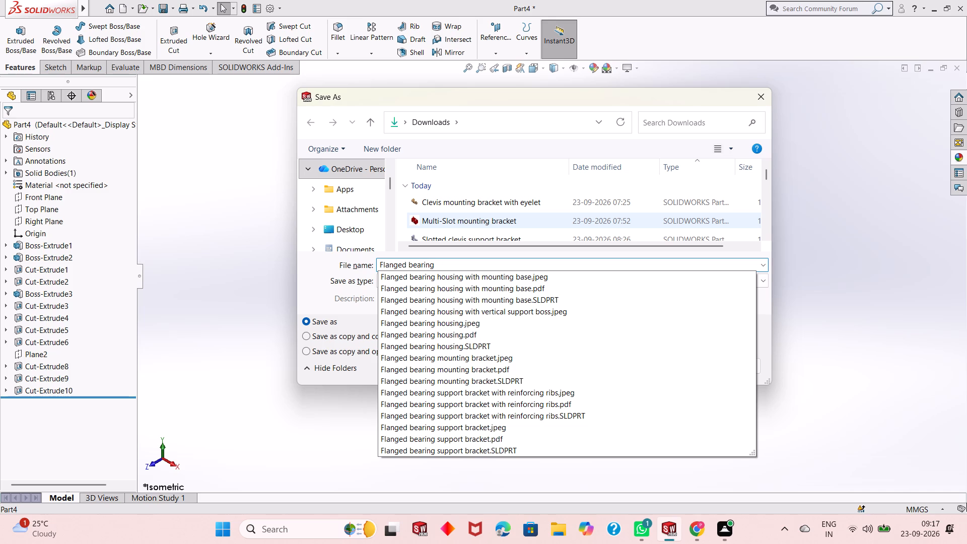
text(housing)
key(space)
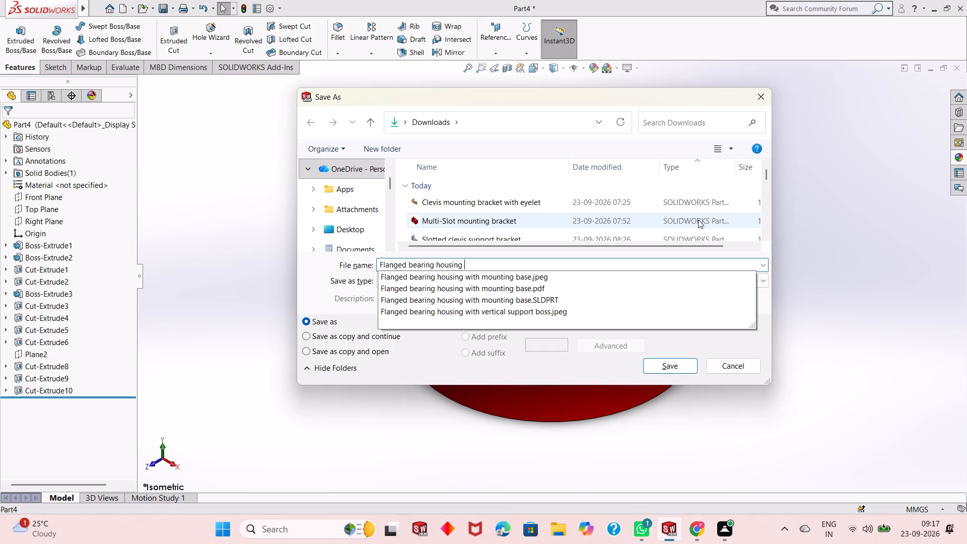
text(with)
key(space)
text(vertical)
key(space)
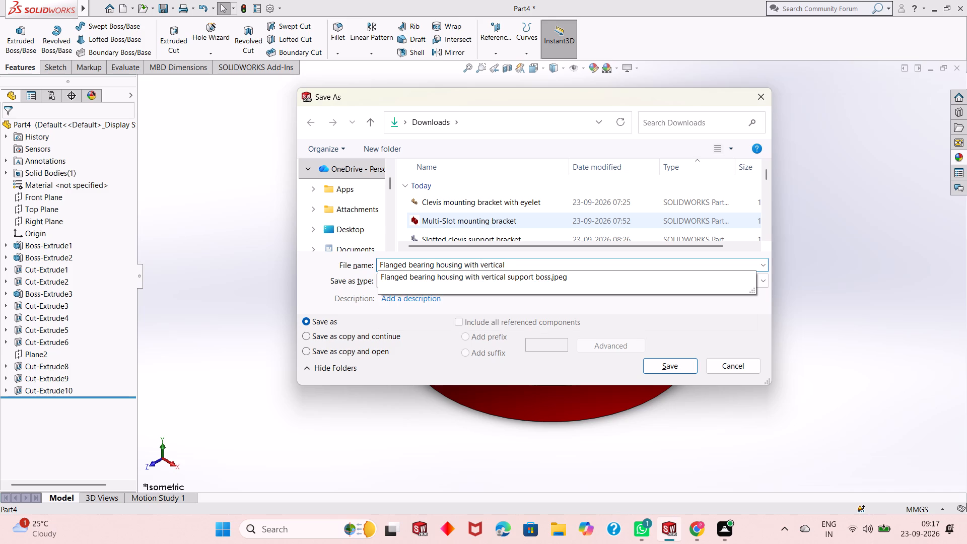
text(support)
key(space)
text(boss)
key(Return)
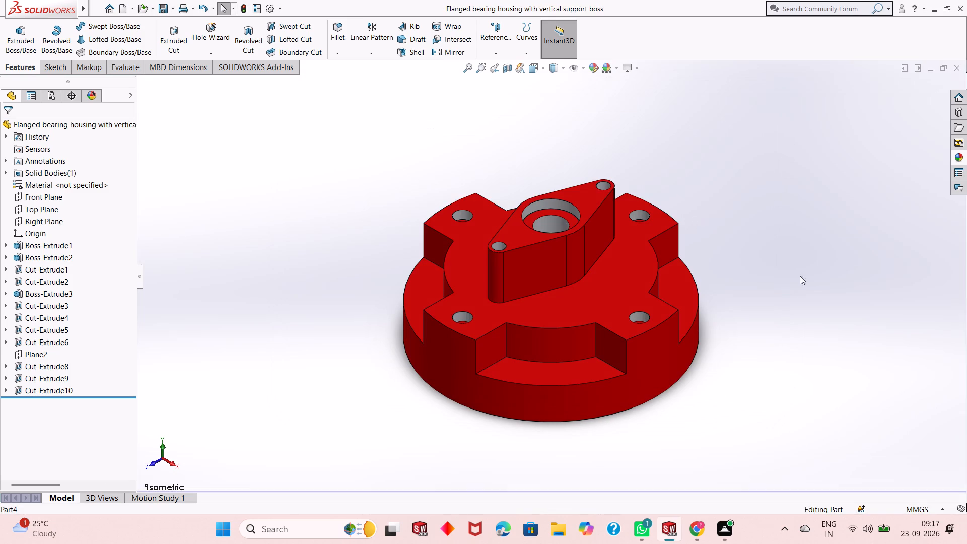
Export the part to Downloads as an Adobe PDF under the same file name.
click(173, 10)
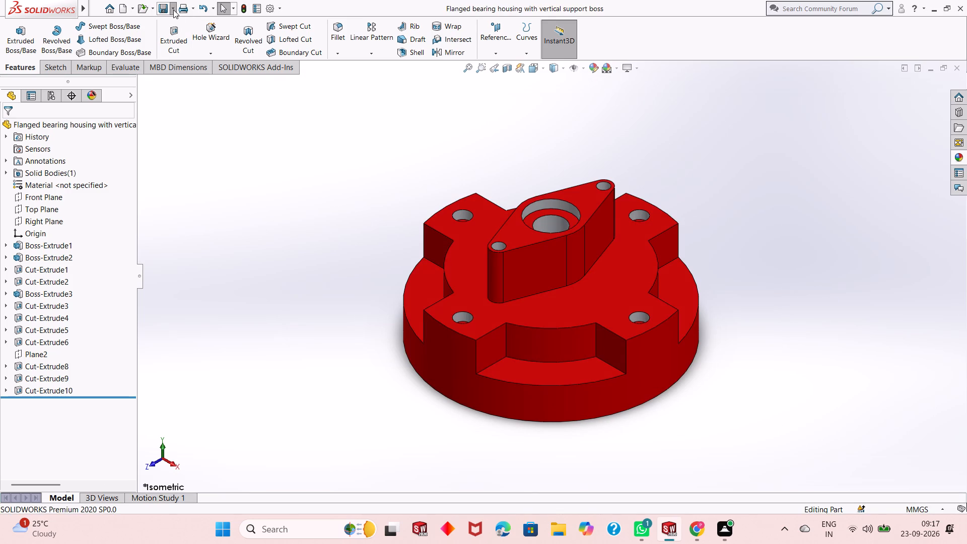
click(184, 32)
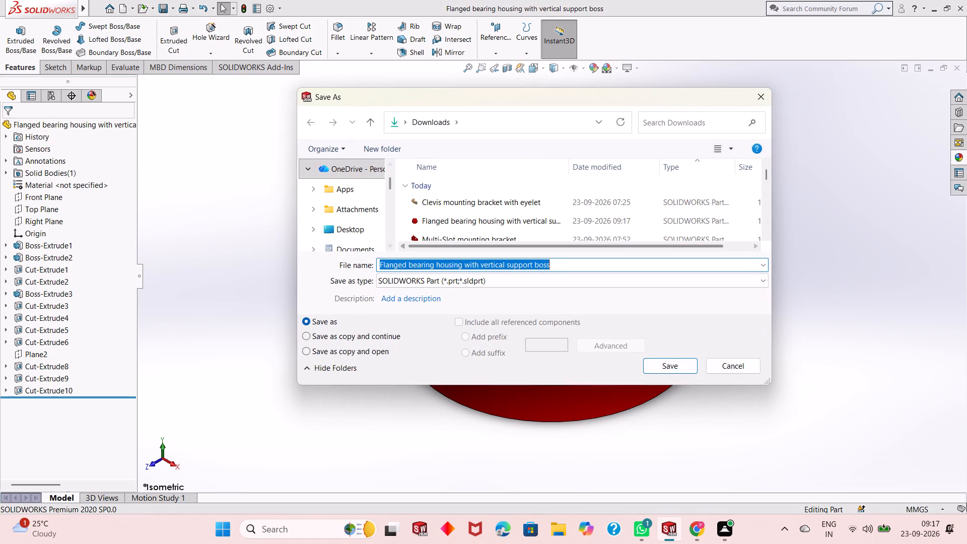
click(460, 283)
click(489, 76)
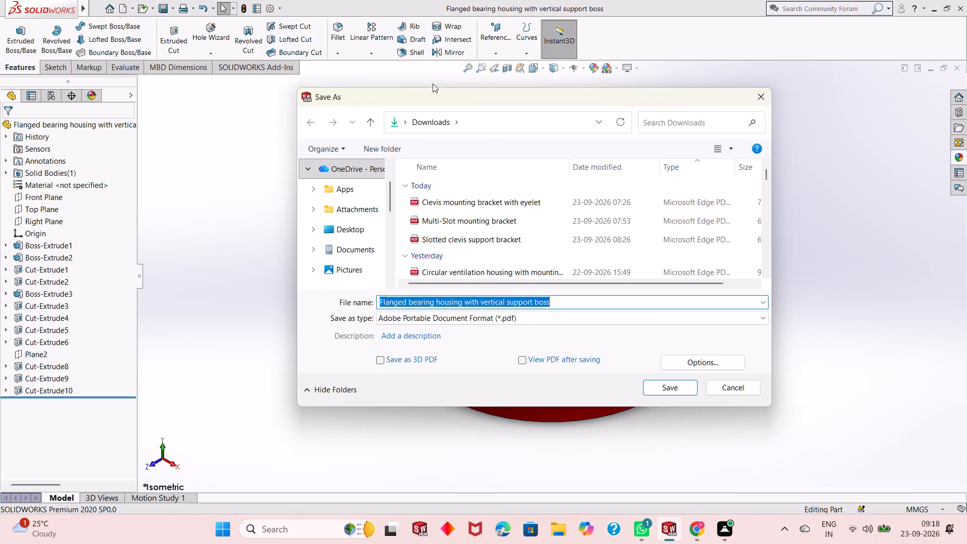
click(675, 391)
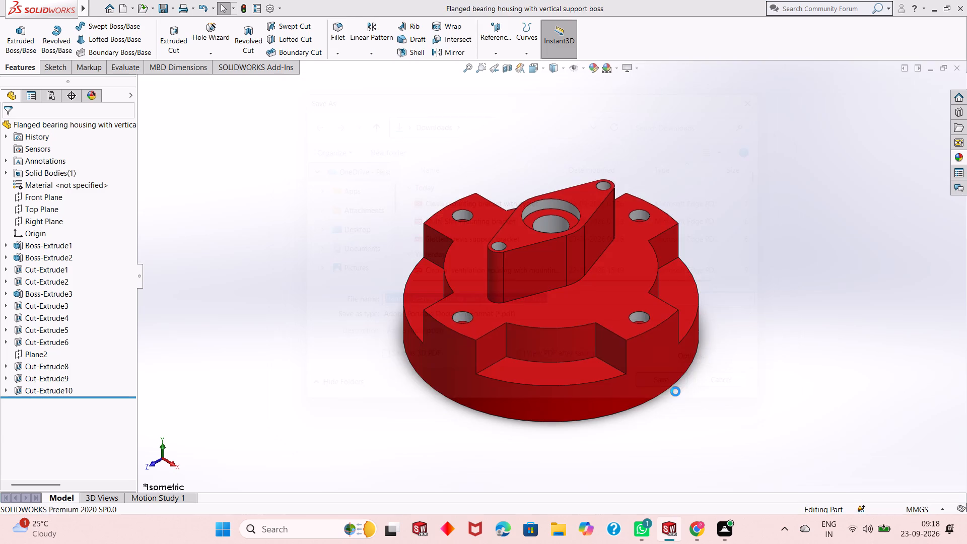